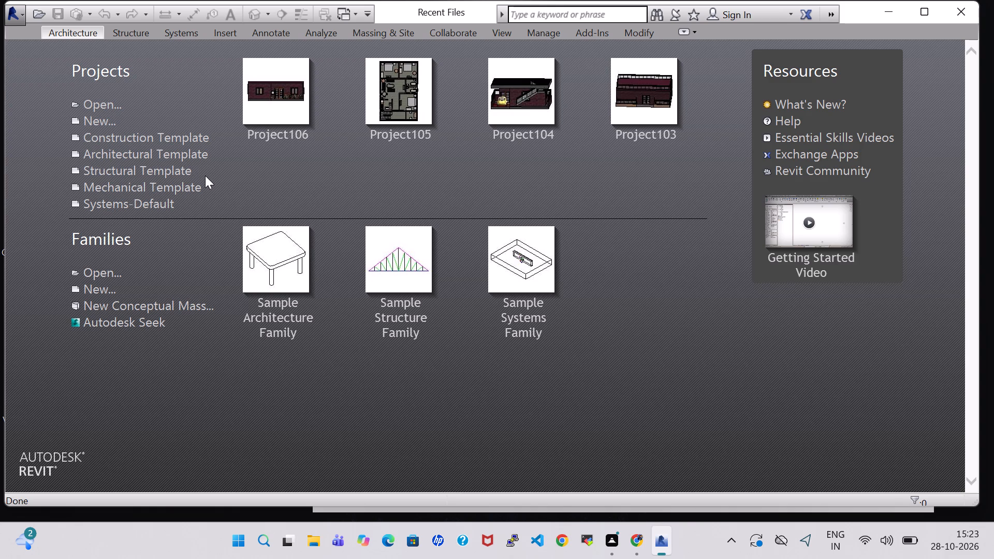
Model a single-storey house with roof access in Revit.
Create a new project from the Architectural Template.
click(104, 114)
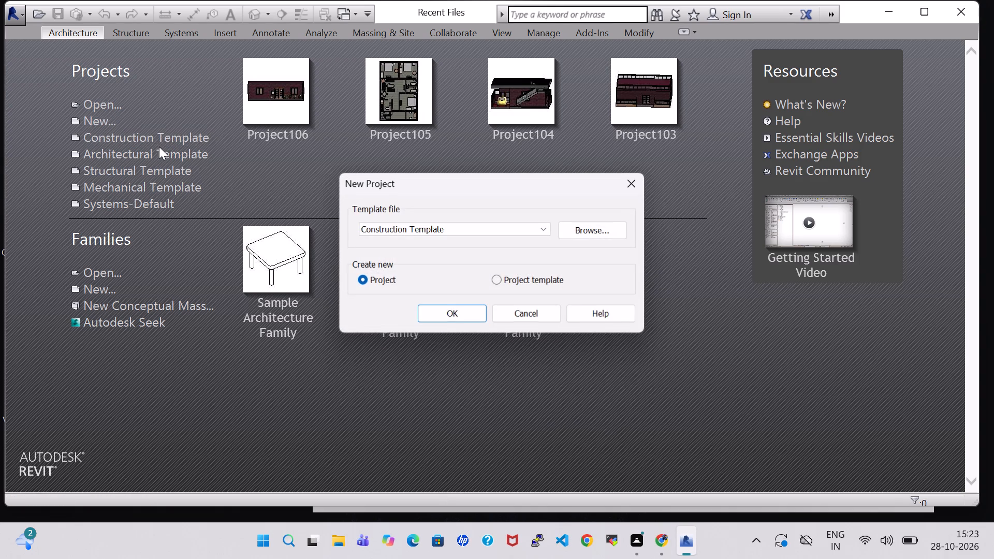
click(424, 236)
click(413, 233)
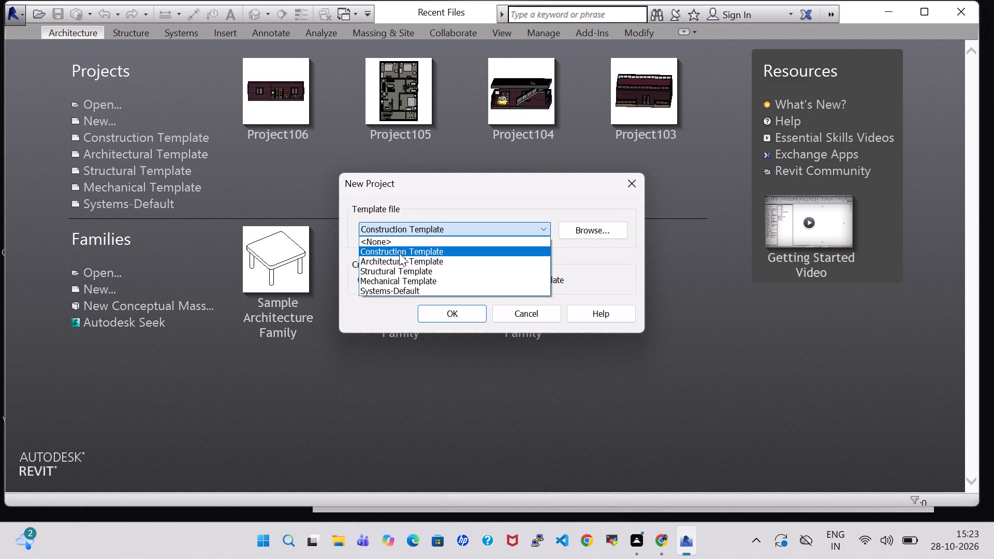
click(399, 259)
click(450, 305)
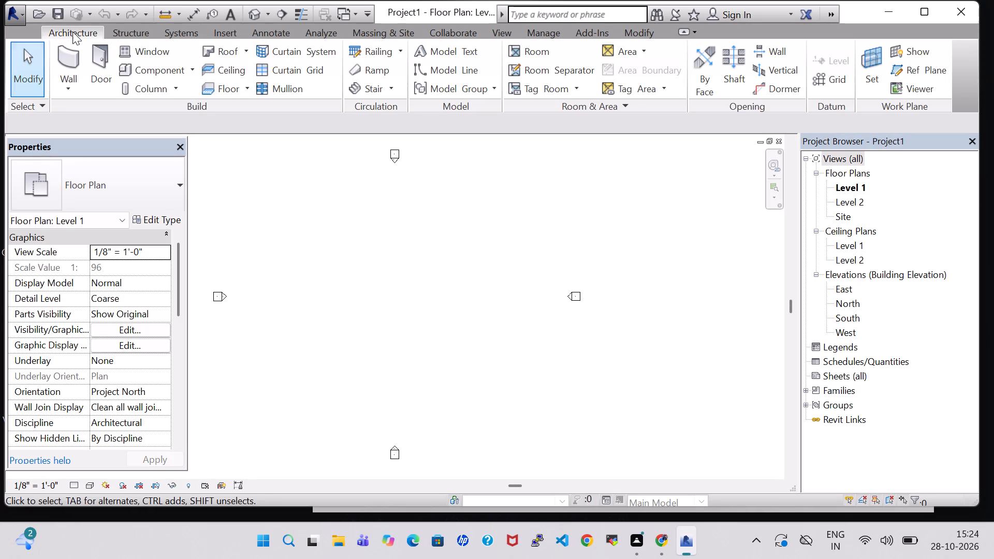
Draw a closed rectangle of Generic - 8" walls on Level 1, about 36' wide and 50' deep.
click(72, 48)
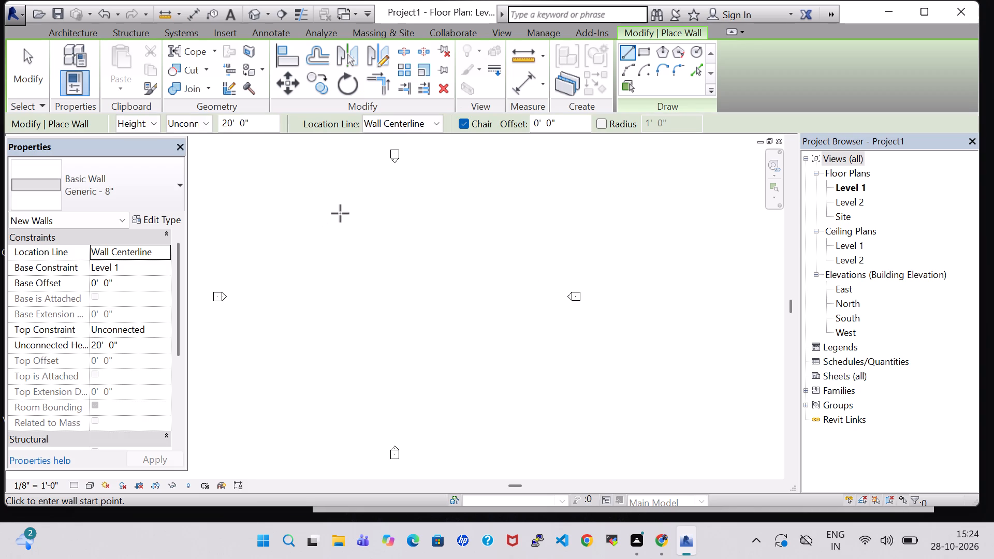
click(313, 211)
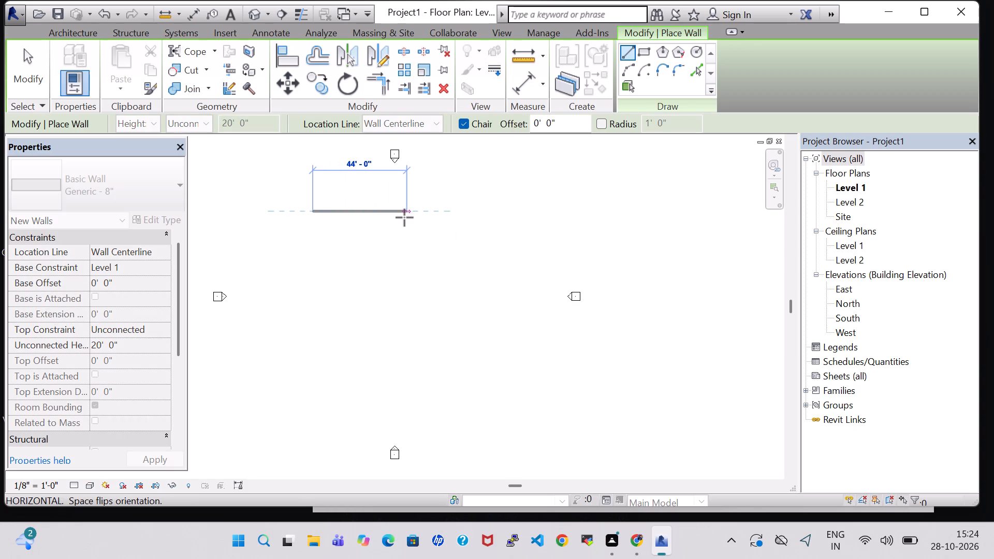
click(387, 217)
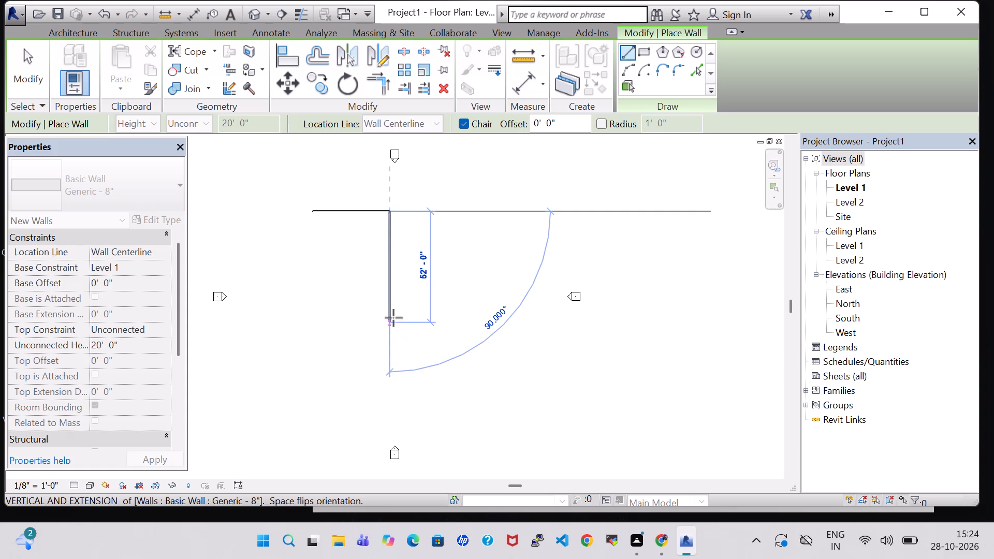
scroll(390, 328, up, 4)
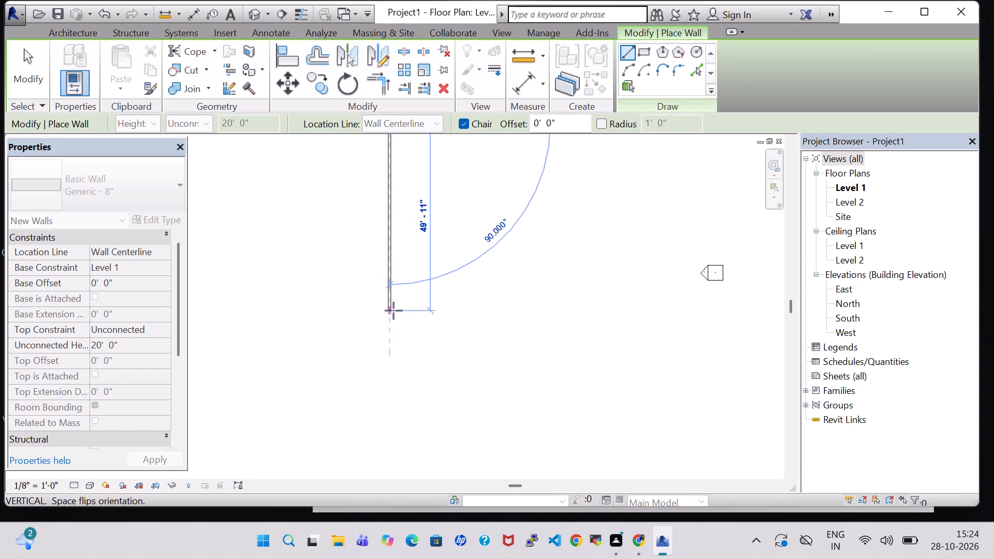
click(393, 311)
scroll(310, 308, down, 2)
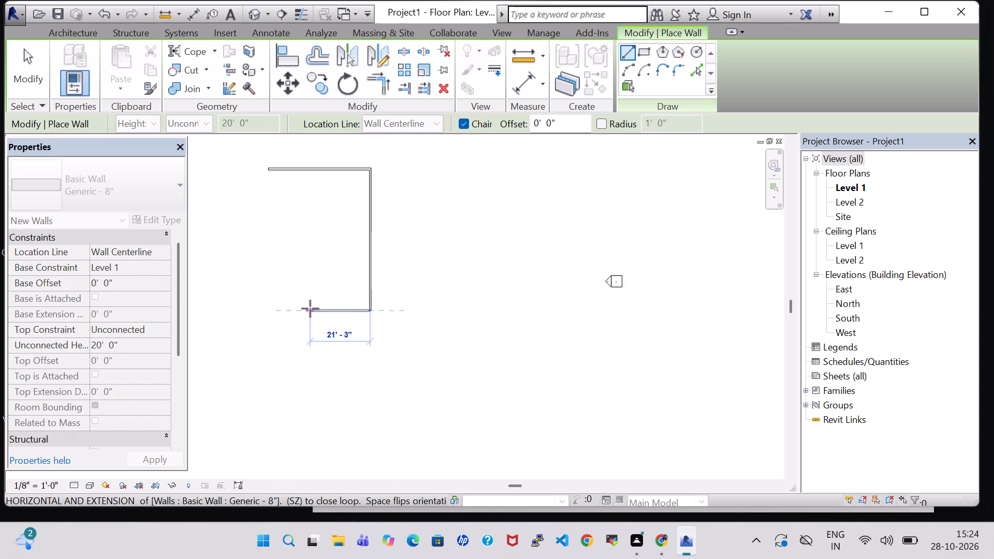
scroll(310, 308, down, 2)
click(279, 314)
scroll(276, 261, up, 3)
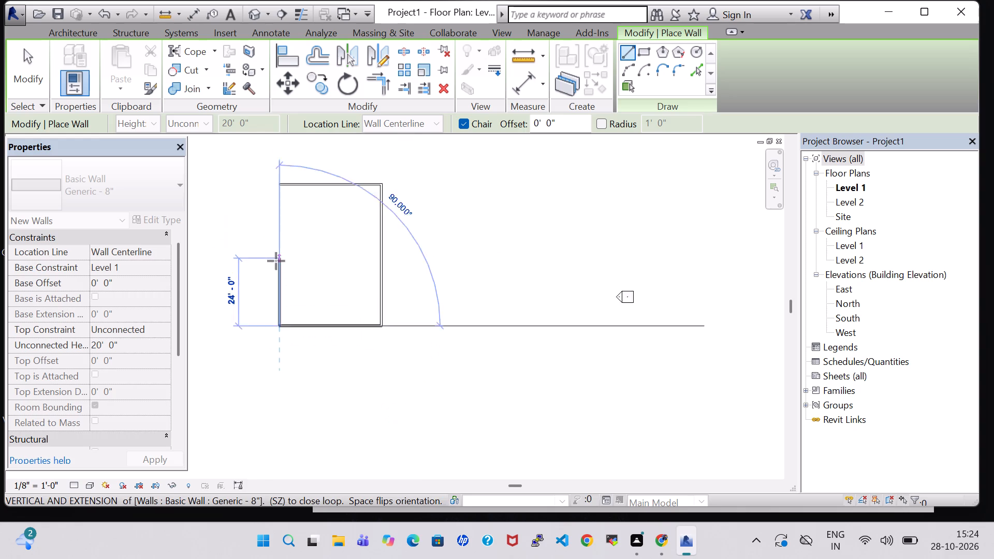
scroll(276, 261, up, 3)
middle_drag(275, 223, 272, 295)
scroll(272, 295, up, 2)
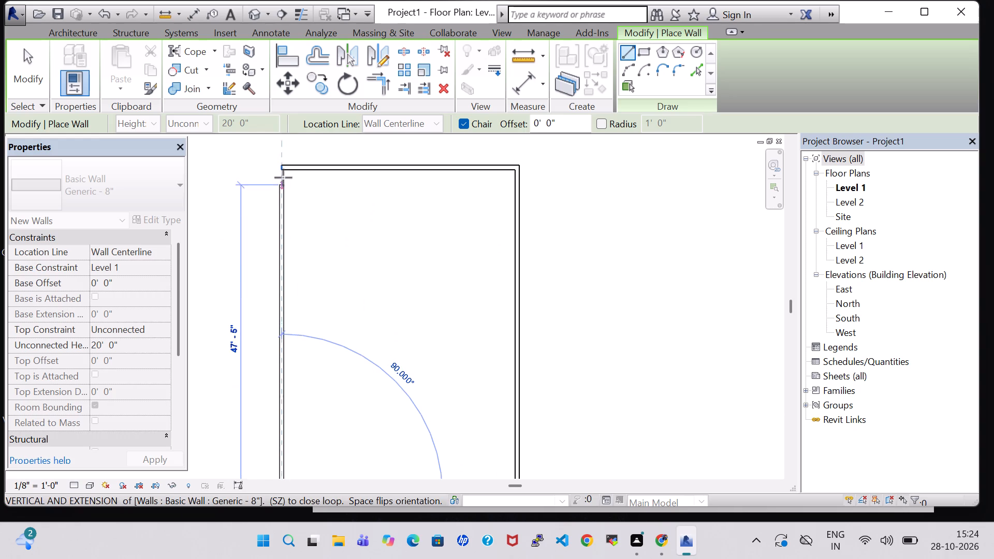
click(283, 172)
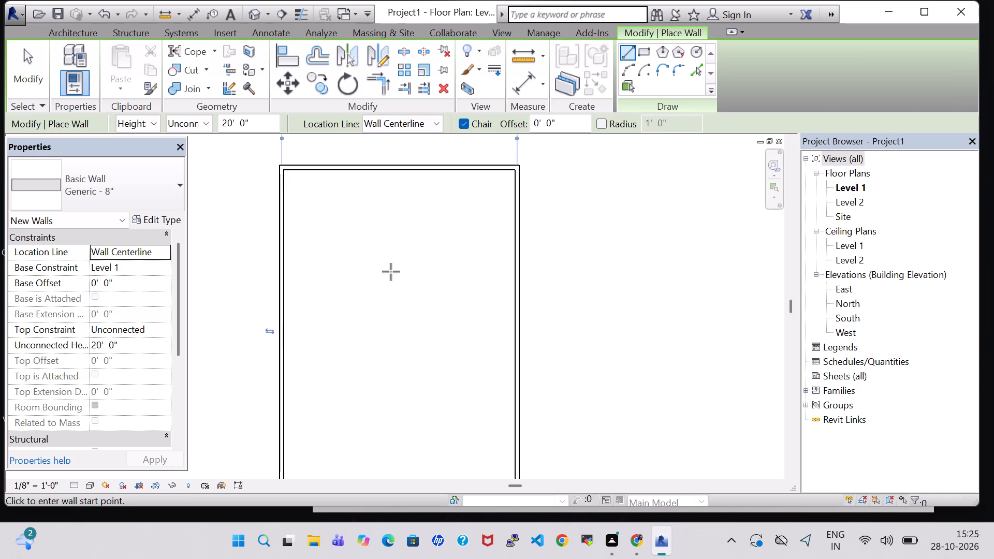
key(Escape)
key(Escape)
Set the distance between the upper and lower exterior walls to 50'.
click(376, 164)
scroll(438, 189, down, 4)
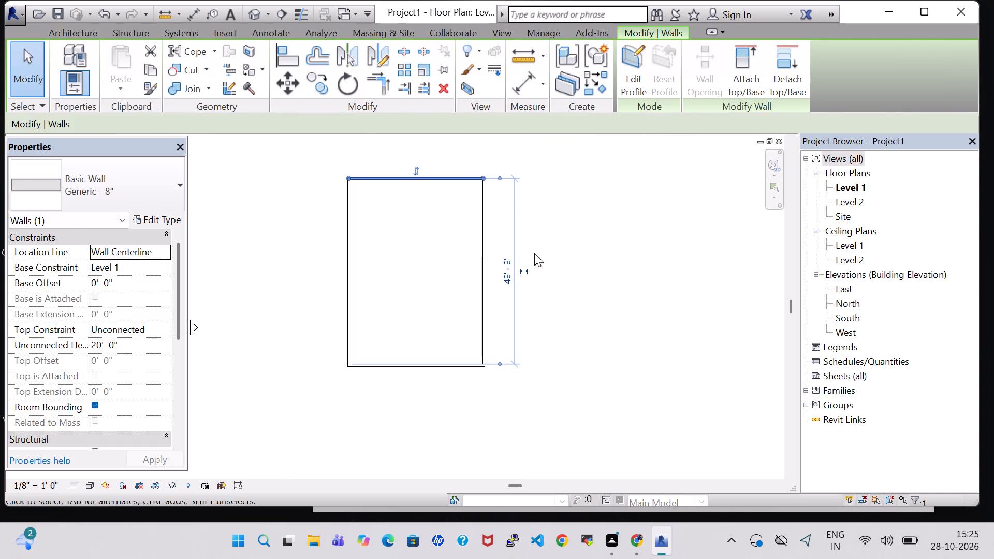
click(561, 276)
click(487, 277)
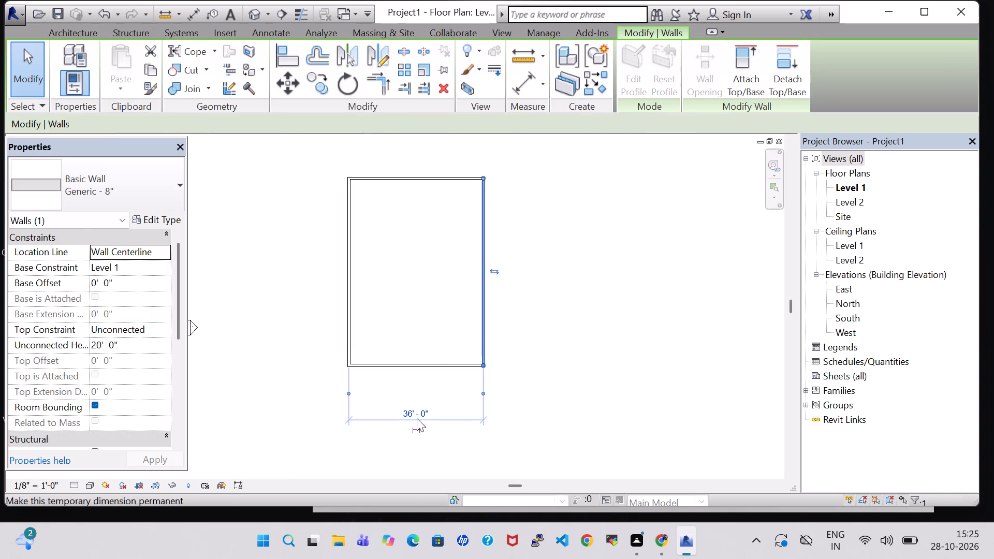
click(406, 181)
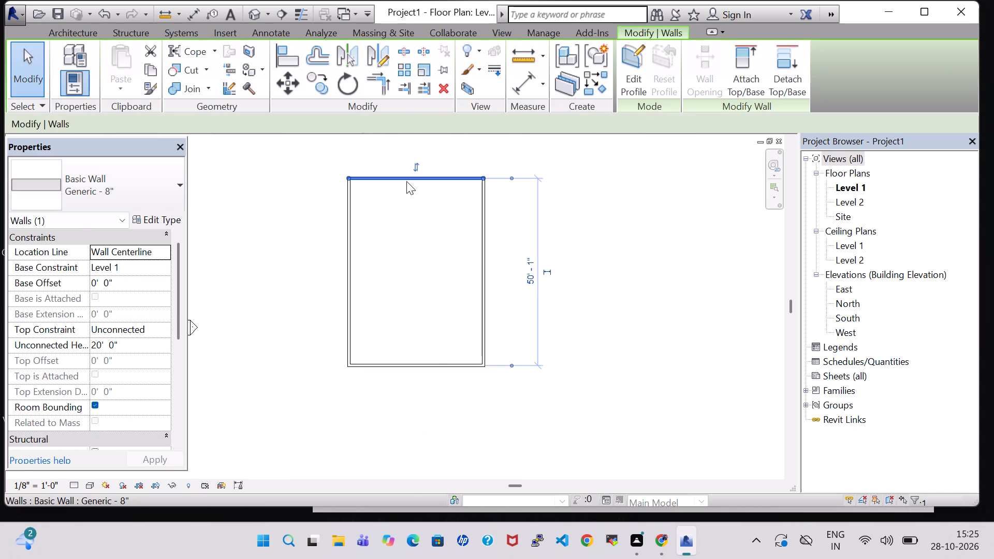
click(534, 282)
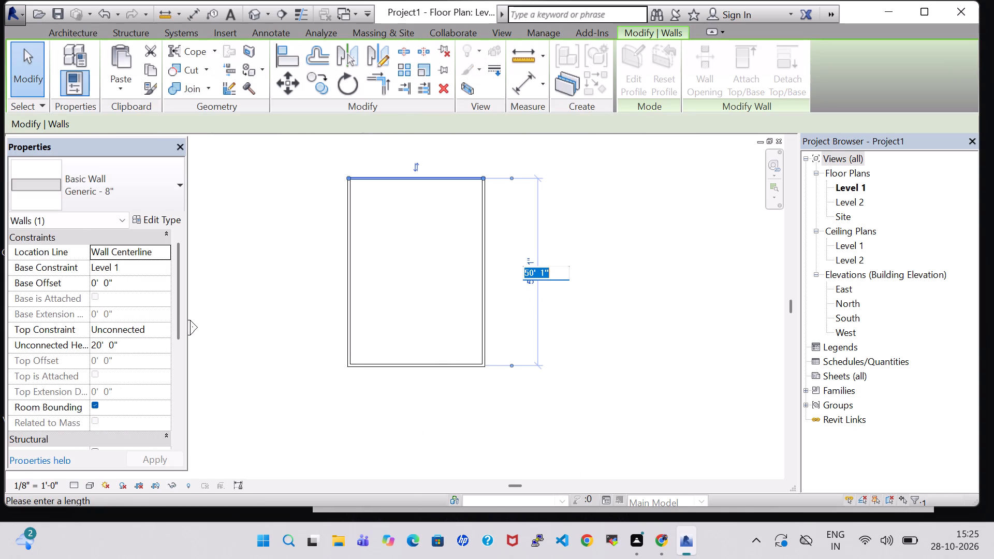
click(553, 274)
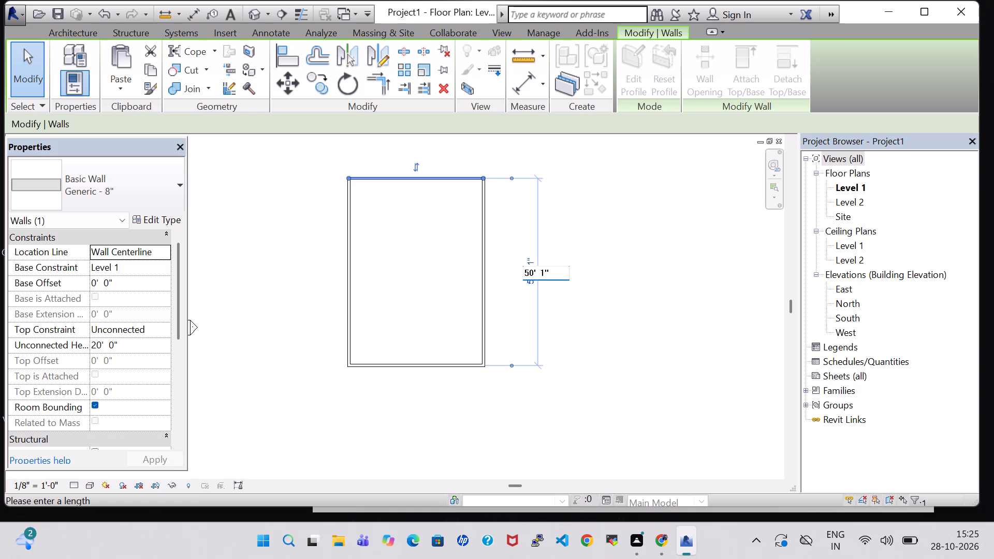
key(BackSpace)
key(BackSpace)
key(BackSpace)
key(BackSpace)
key(Return)
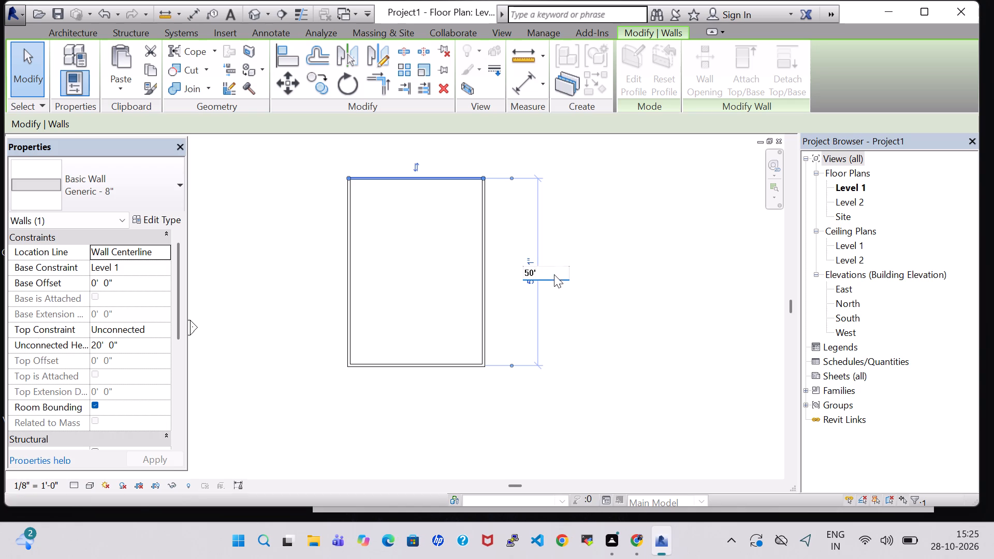
click(634, 336)
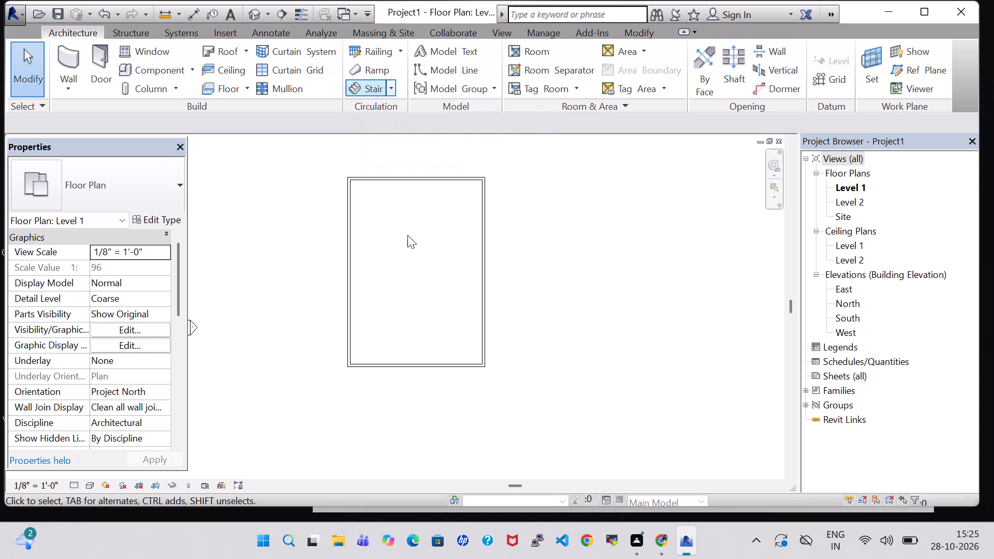
Draw two full-width horizontal interior walls, about 4' below the upper exterior wall and about 3'-11" above the lower one.
click(66, 46)
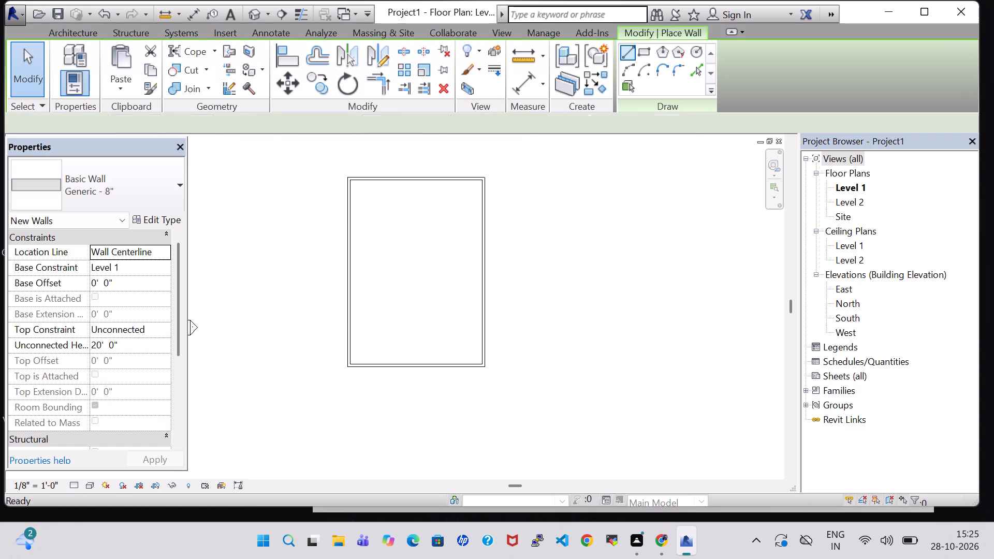
scroll(374, 189, up, 4)
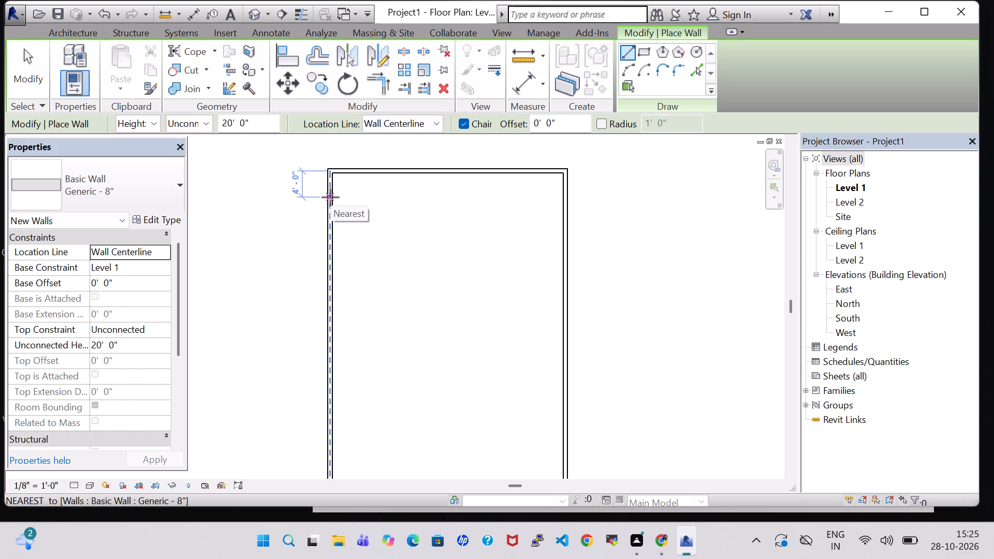
click(330, 197)
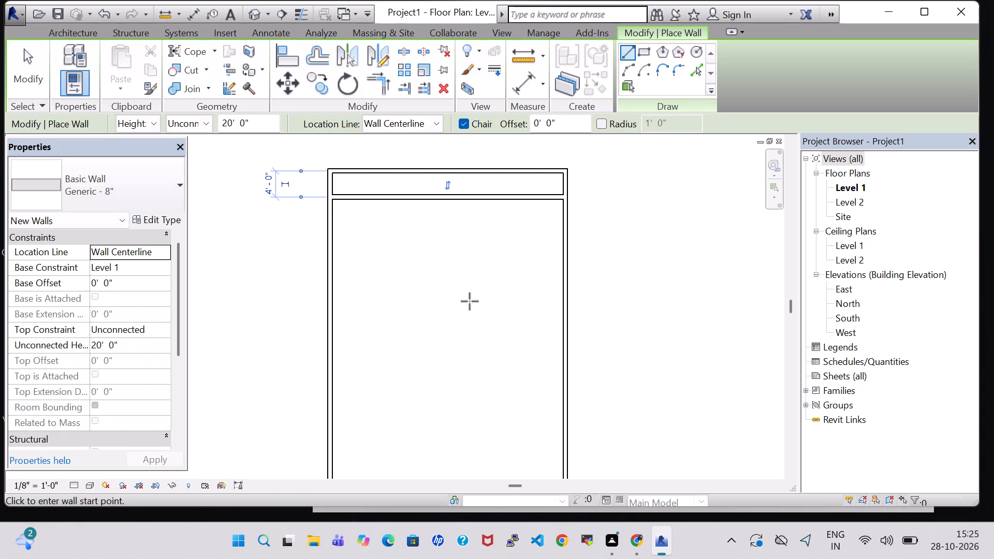
middle_drag(475, 306, 479, 227)
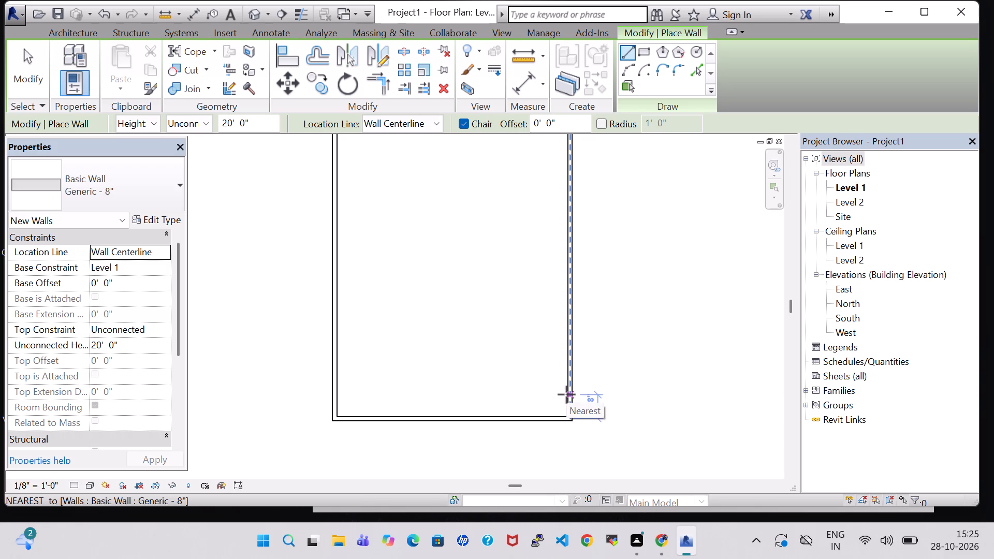
click(566, 393)
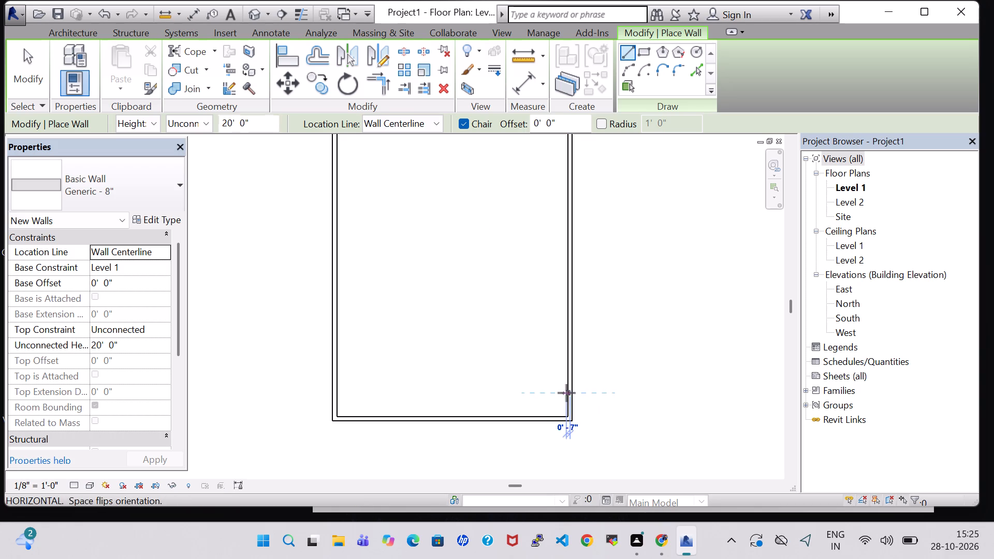
click(334, 397)
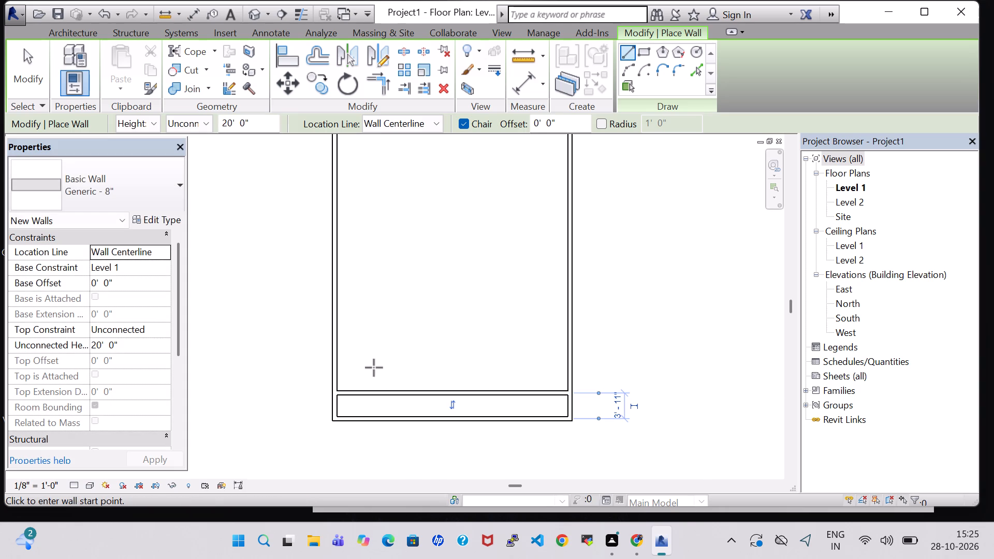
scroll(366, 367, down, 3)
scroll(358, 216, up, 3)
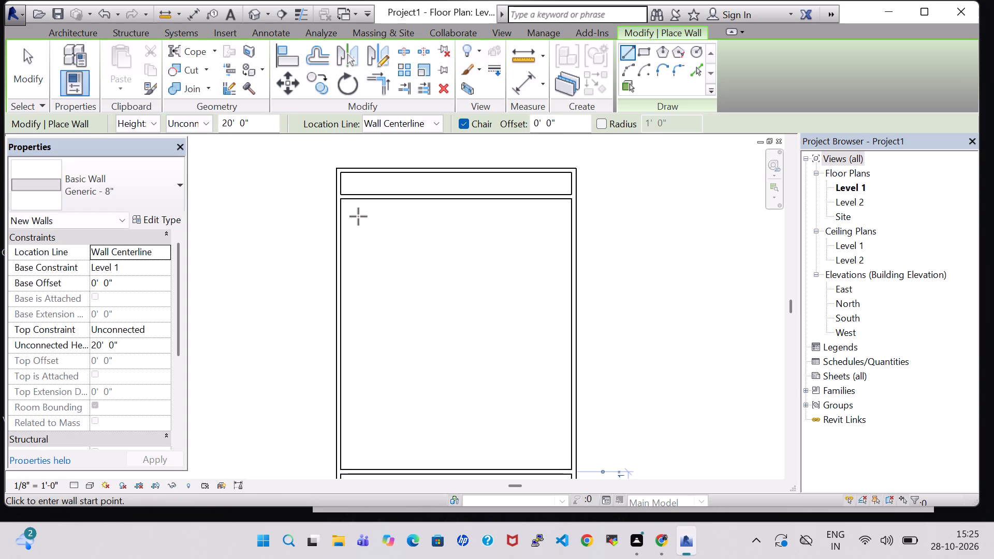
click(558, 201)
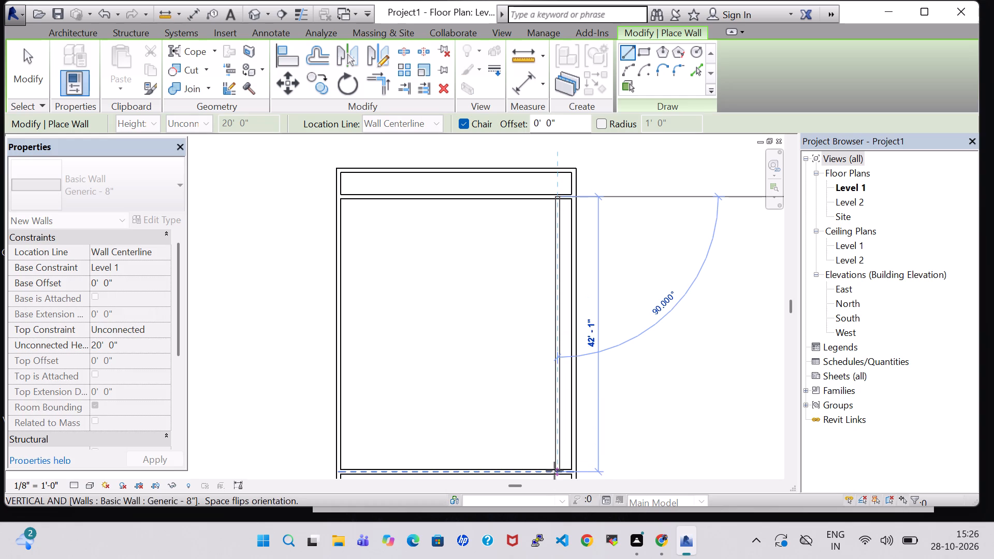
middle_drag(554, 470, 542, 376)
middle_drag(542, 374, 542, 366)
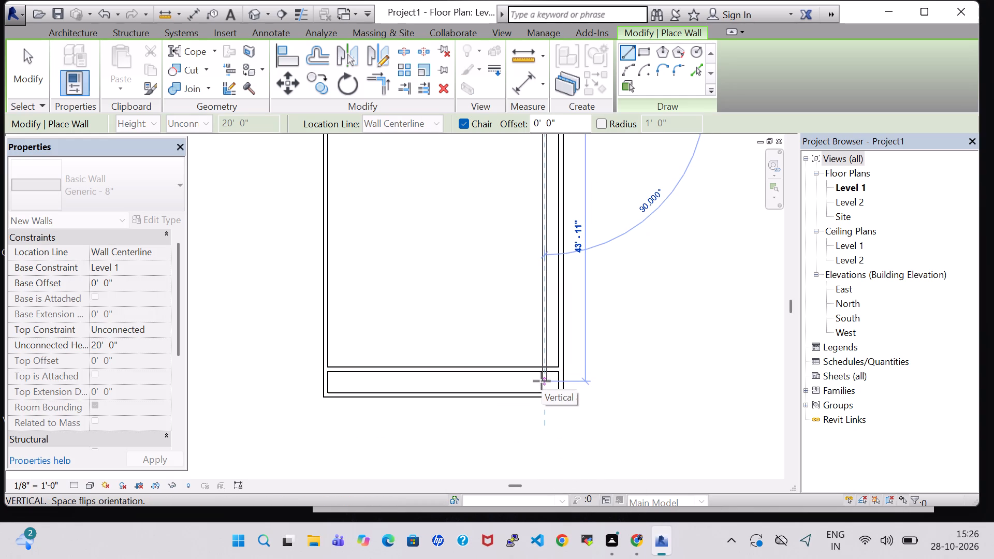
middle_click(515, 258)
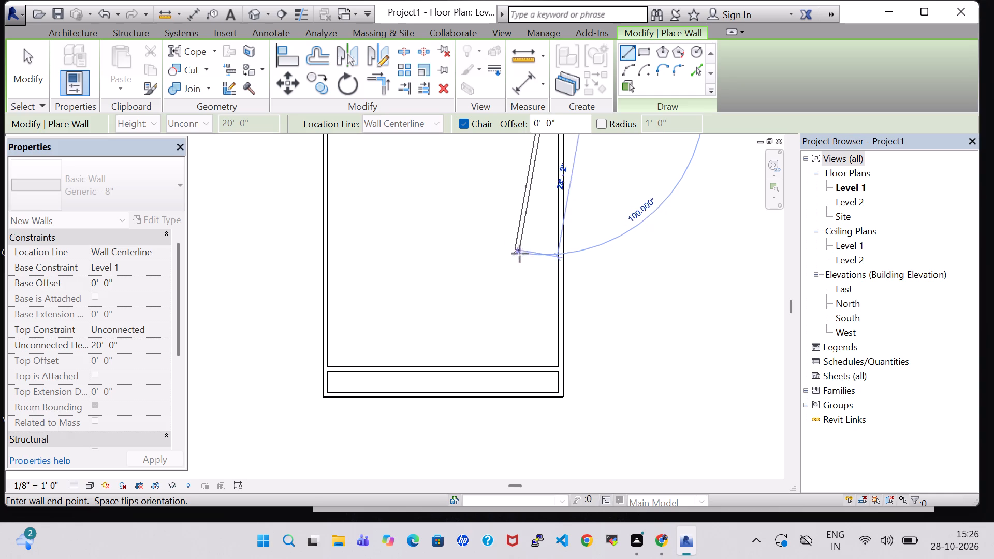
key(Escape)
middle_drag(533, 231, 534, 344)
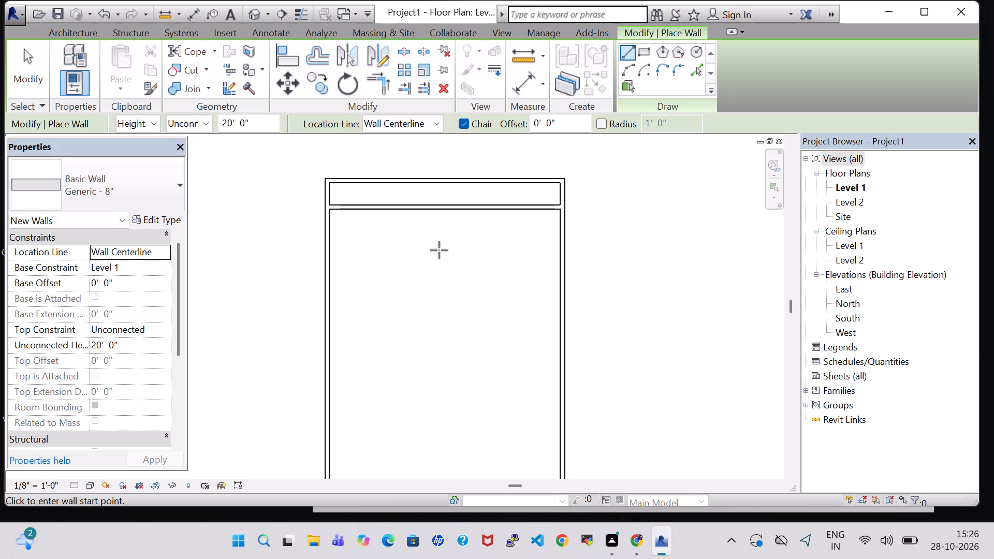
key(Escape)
Nudge the upper horizontal interior wall upward until it is 2'-6" from the upper exterior wall.
click(433, 210)
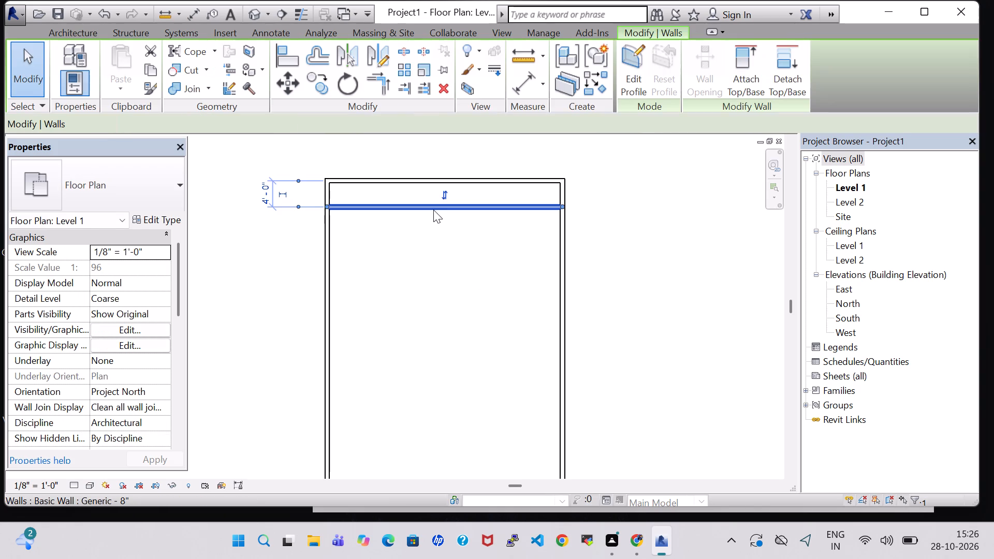
key(Up)
key(Up)
key(Up)
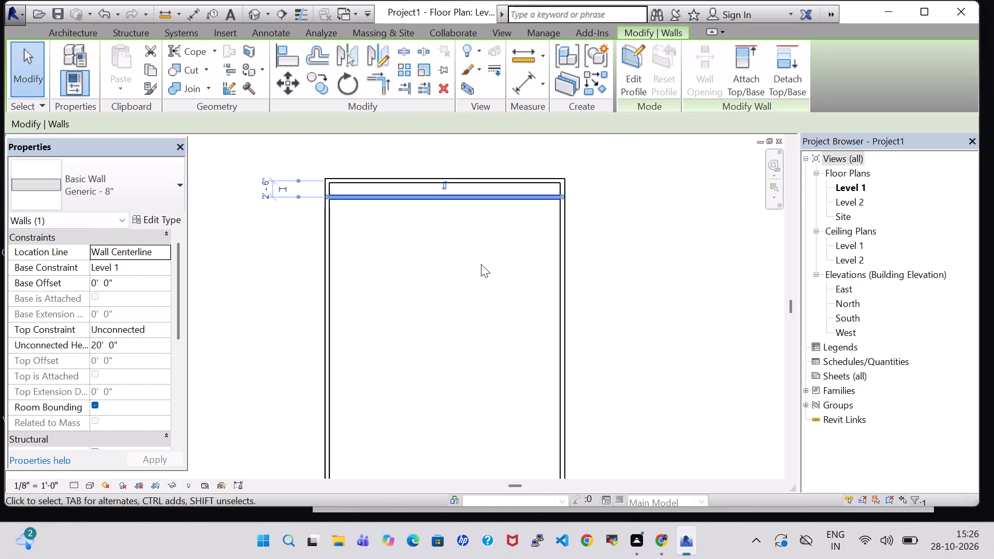
middle_drag(485, 318, 476, 270)
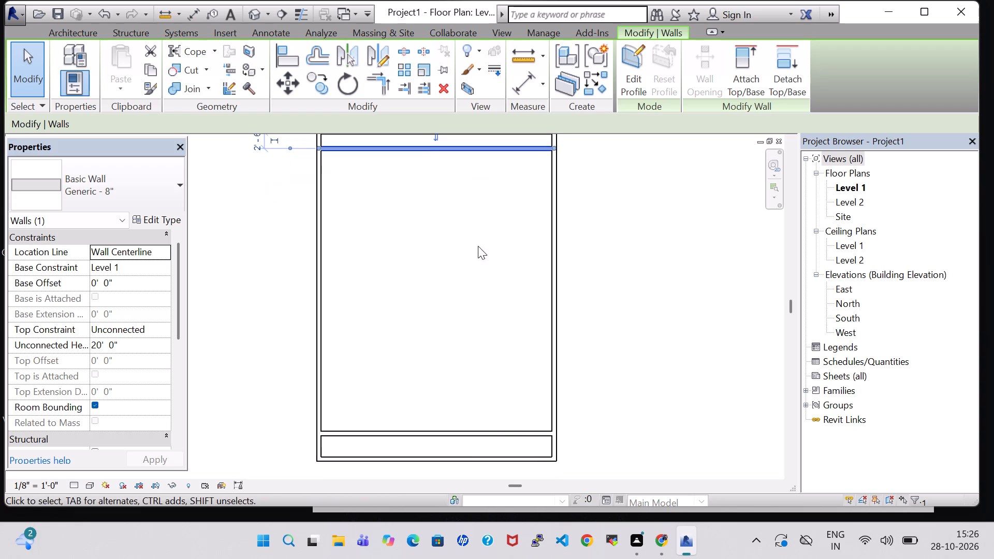
click(511, 149)
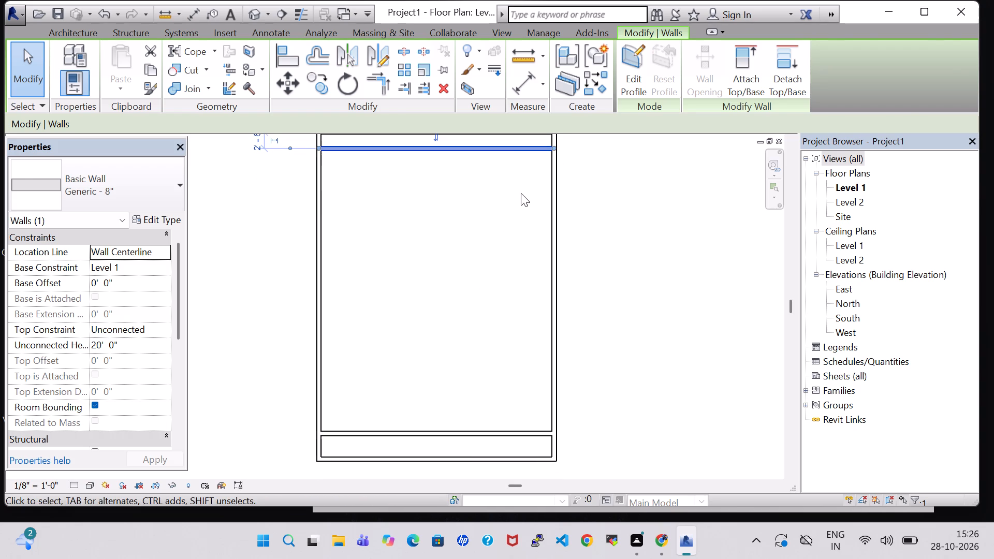
click(615, 212)
Draw two vertical interior walls between the horizontal interior walls, one about 2'-9" from the left exterior wall and one similarly near the right.
click(59, 51)
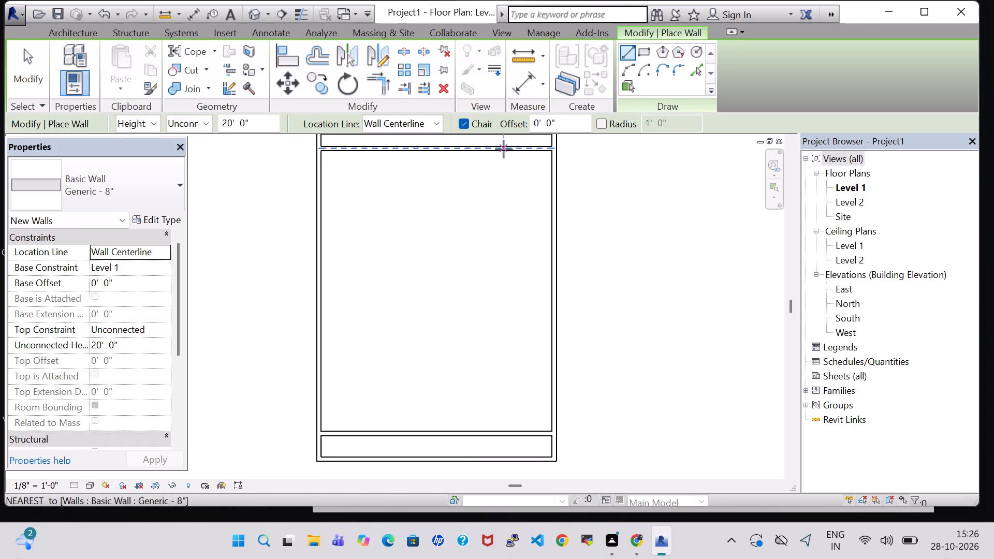
click(504, 150)
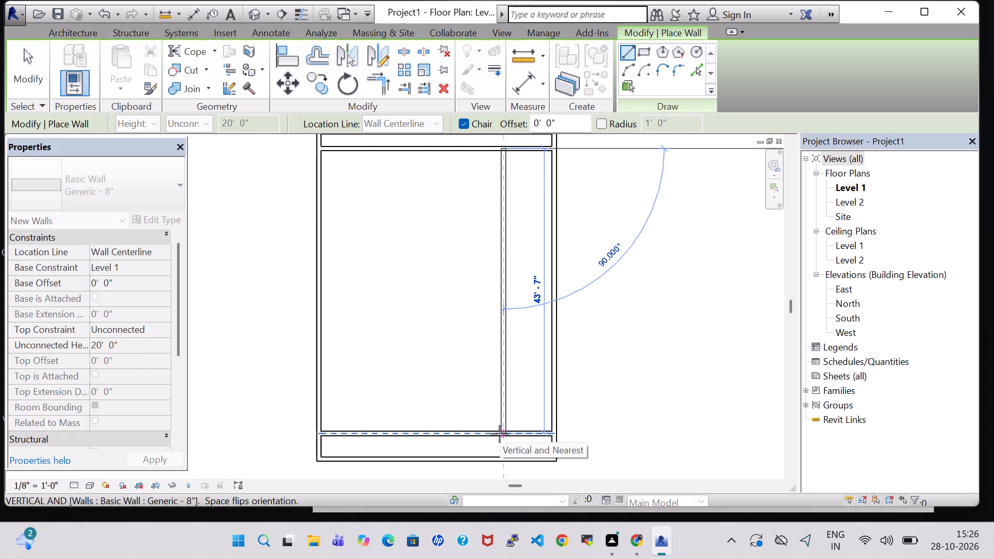
key(Escape)
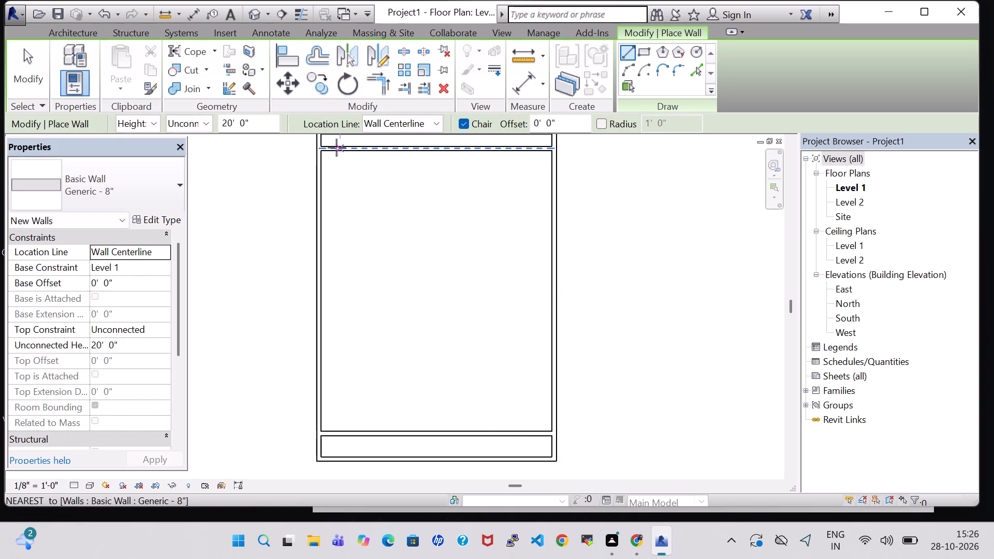
click(337, 435)
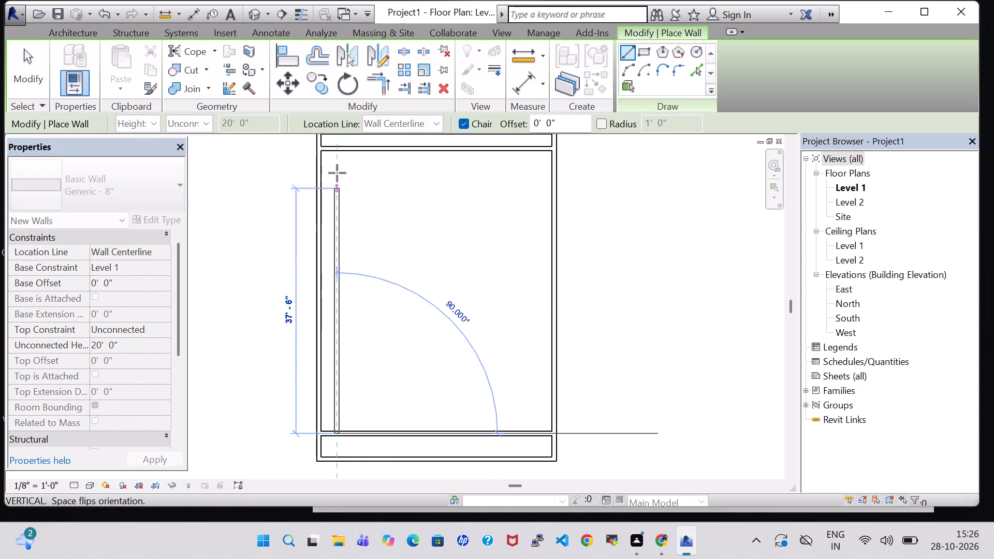
click(337, 150)
scroll(481, 296, down, 4)
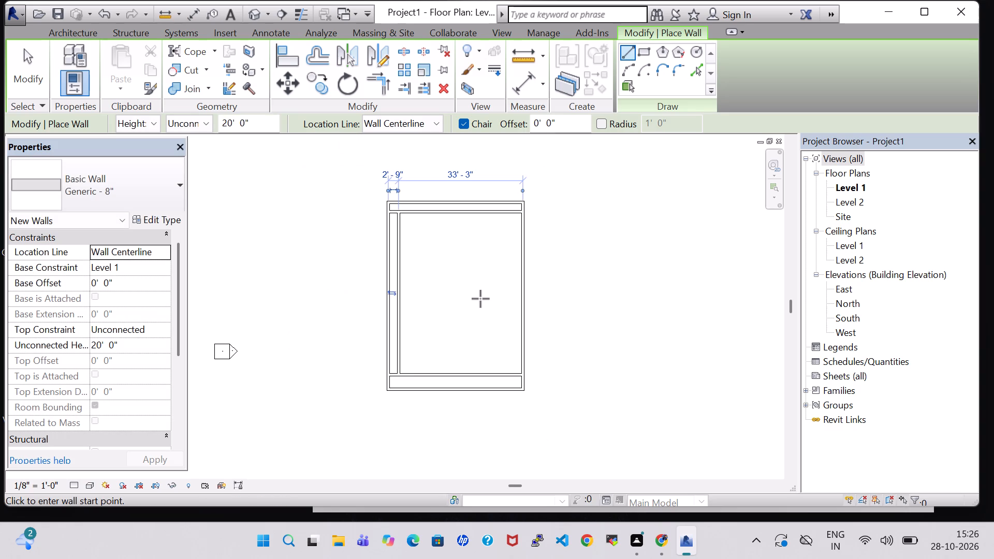
click(513, 214)
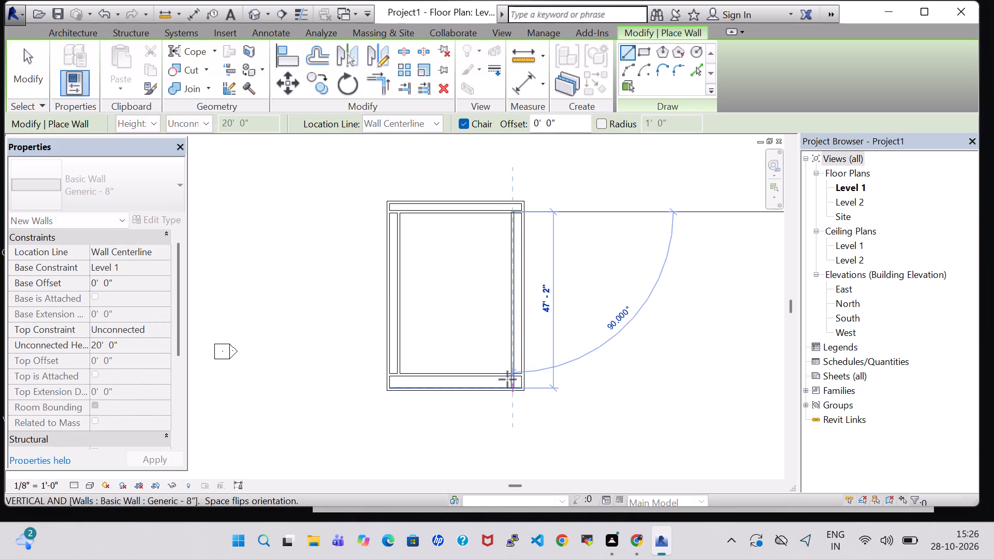
click(508, 375)
key(Escape)
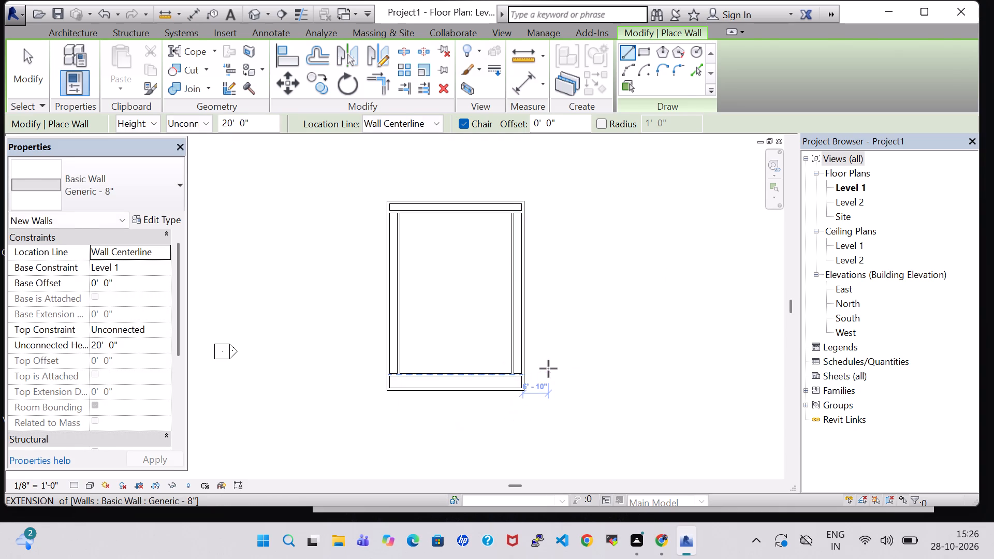
key(Escape)
Split the lower horizontal interior wall at the lower-right corner and delete the segment and stub between the right interior and exterior walls.
scroll(548, 369, up, 5)
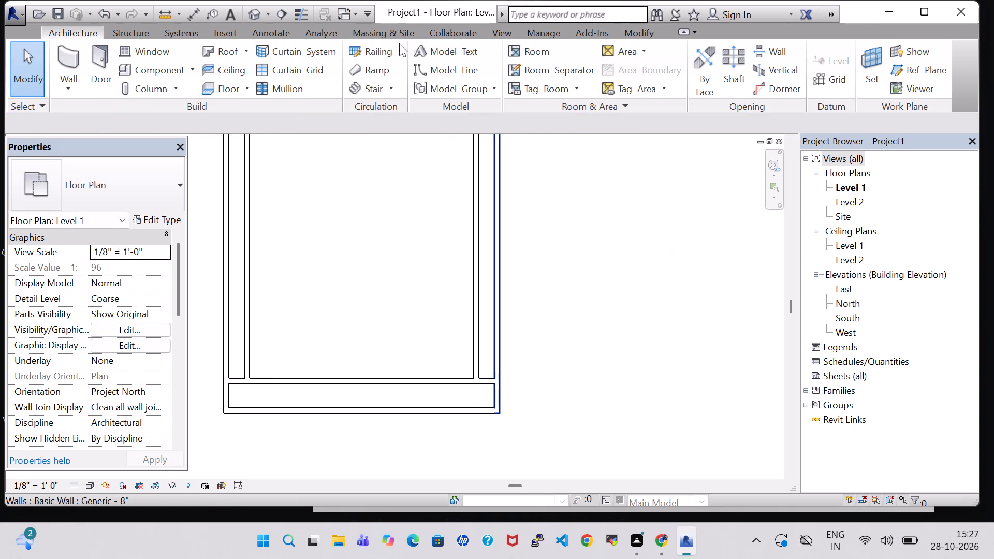
click(637, 35)
click(399, 55)
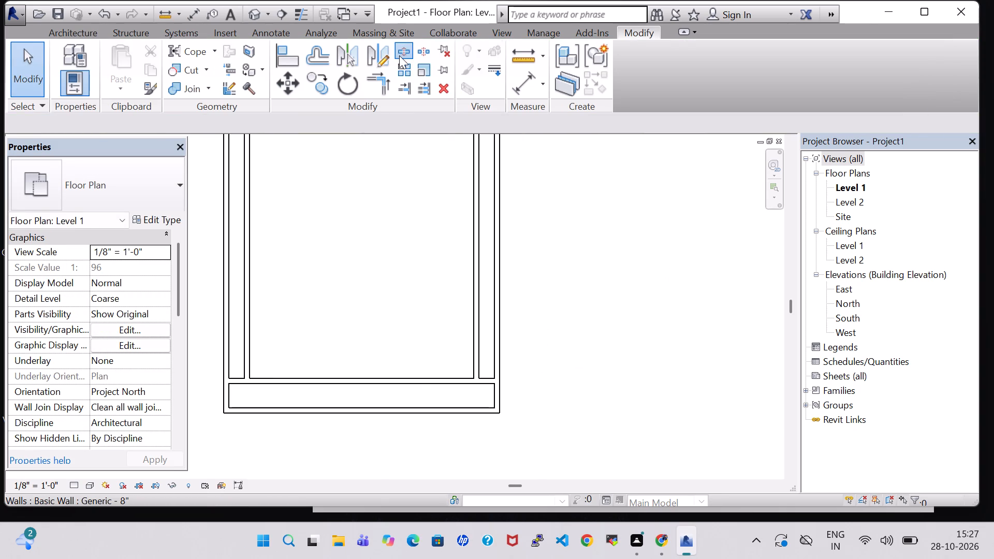
scroll(486, 332, up, 8)
middle_drag(477, 437, 478, 247)
scroll(478, 253, up, 1)
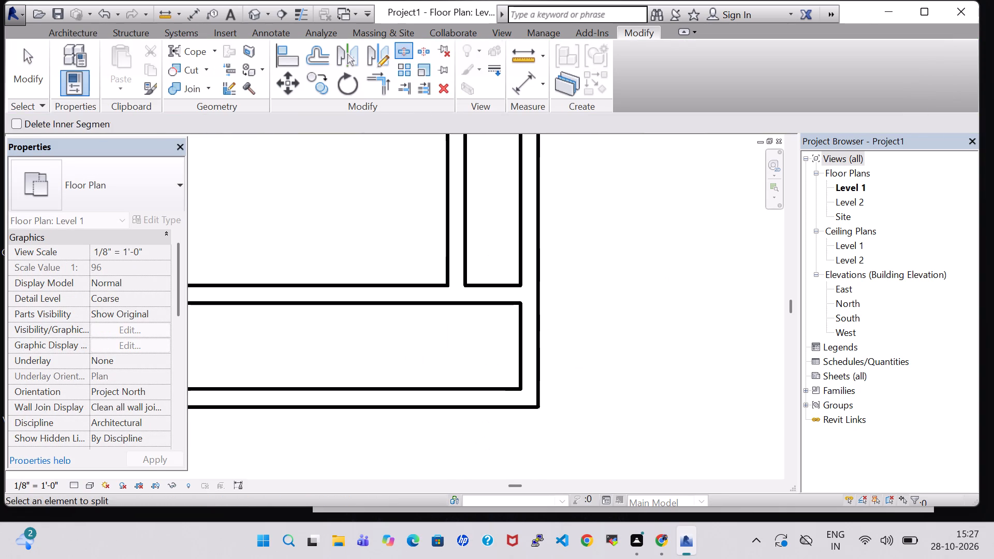
click(466, 292)
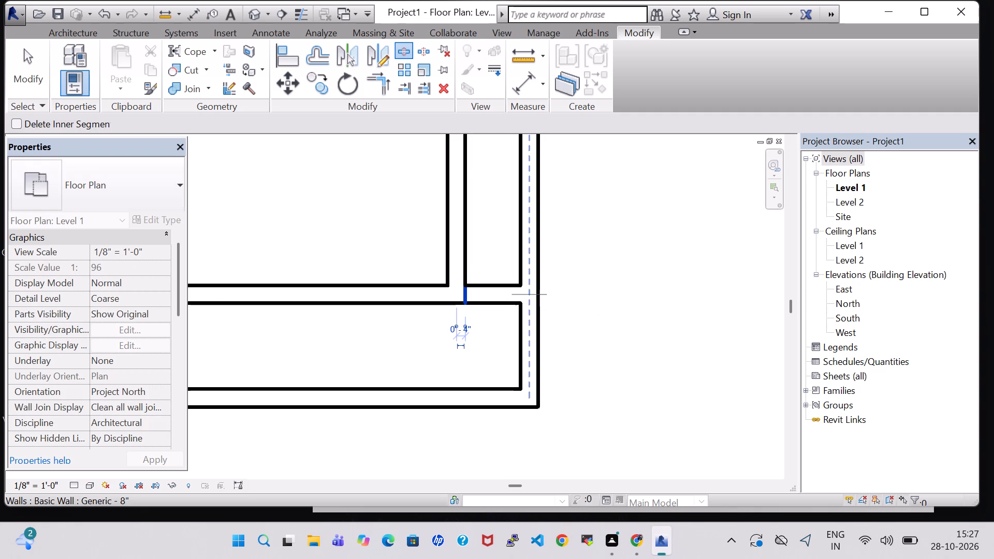
click(518, 292)
key(Escape)
key(Escape)
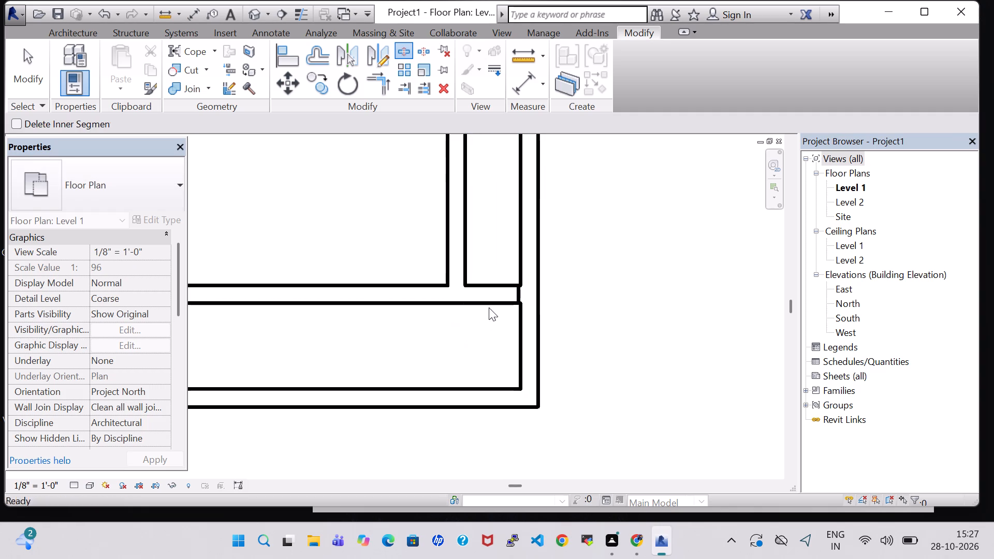
click(491, 301)
key(Delete)
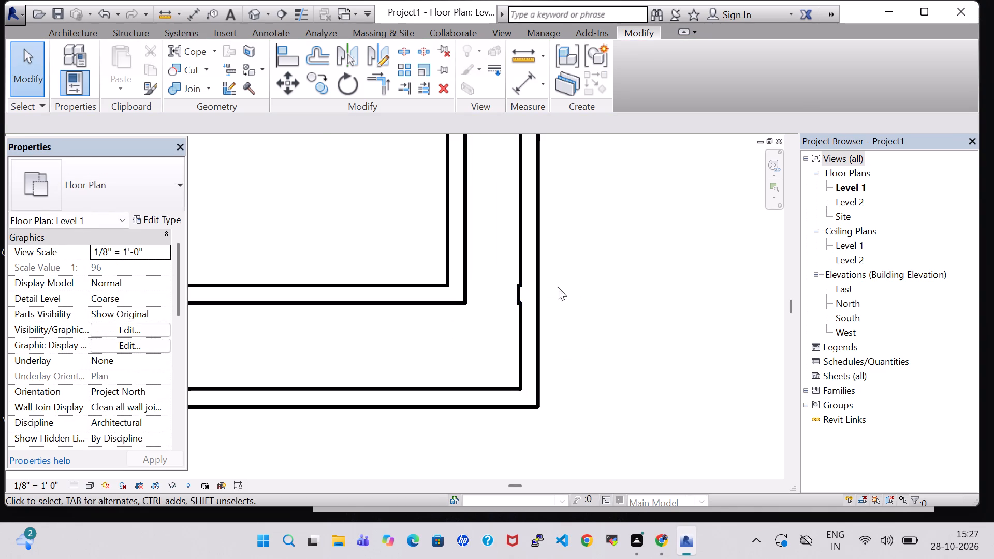
click(516, 296)
key(Delete)
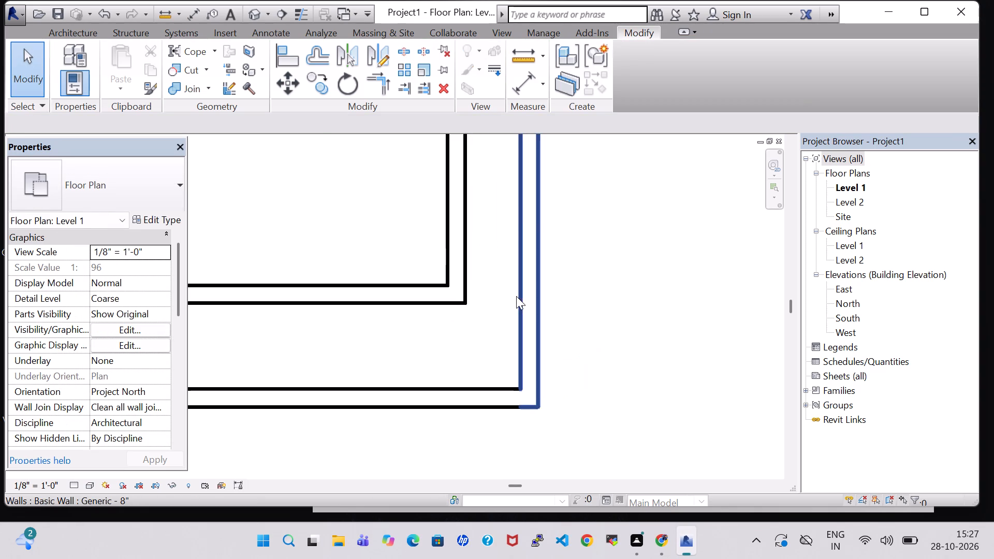
Split the lower horizontal interior wall at the left vertical wall's outer face and near the left exterior wall's inner face.
scroll(516, 297, down, 5)
middle_drag(487, 320, 771, 321)
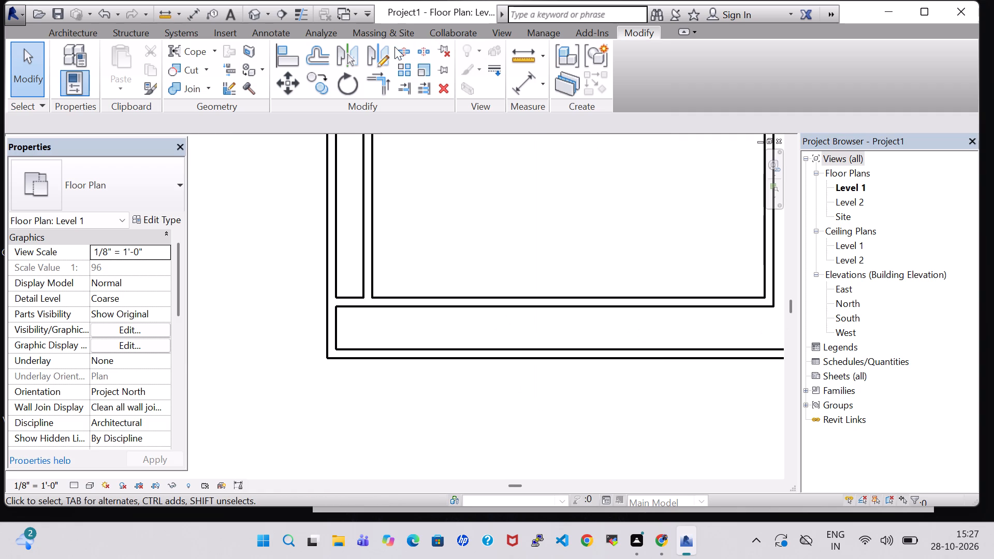
click(394, 47)
click(399, 48)
scroll(376, 295, up, 5)
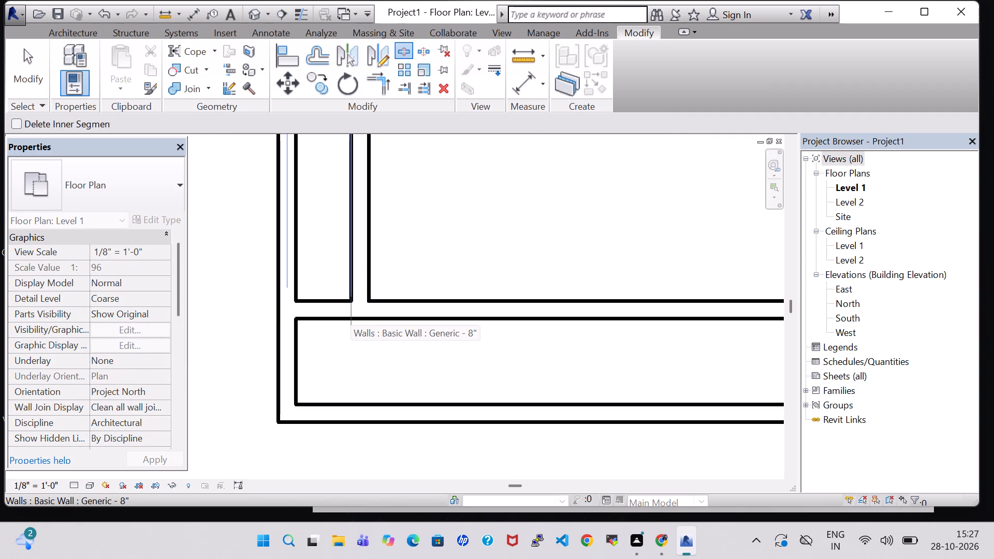
click(350, 316)
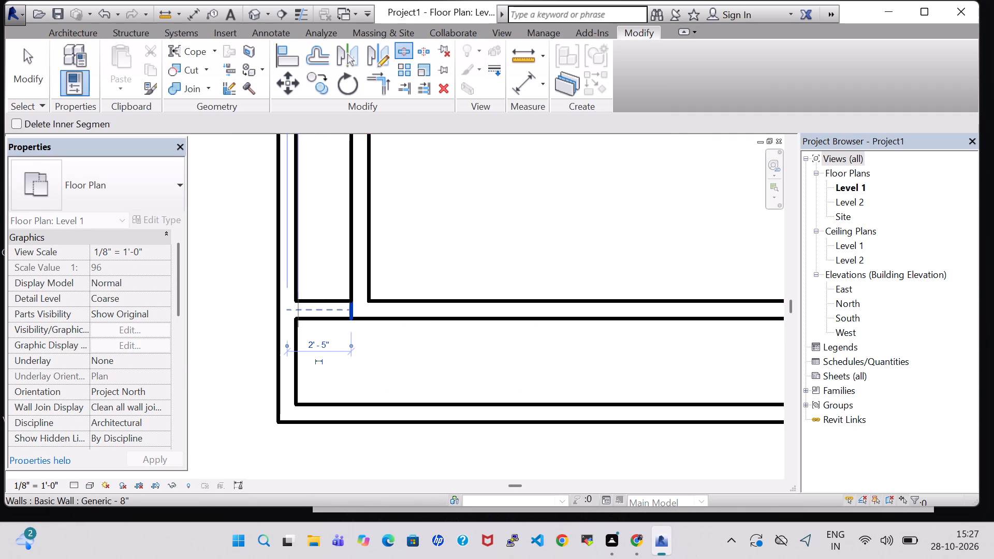
click(299, 308)
key(Escape)
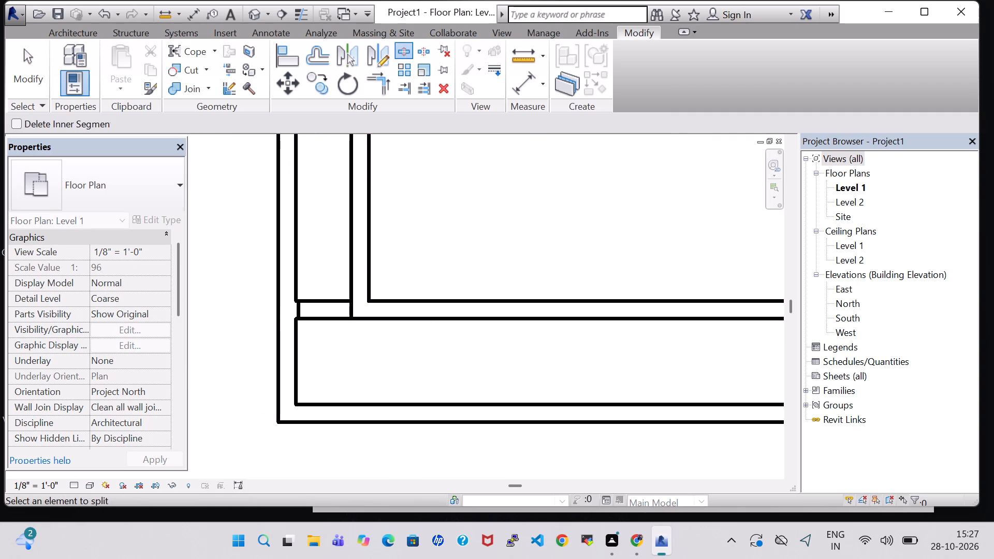
key(Escape)
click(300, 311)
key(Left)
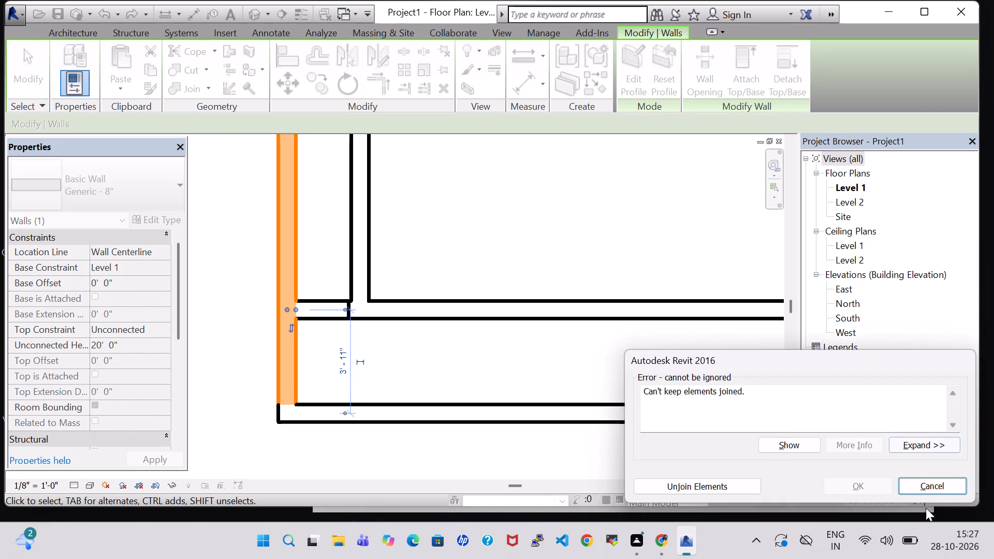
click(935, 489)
Delete the split-off segment and remaining stub between the left interior and exterior walls at the lower-left corner.
click(327, 304)
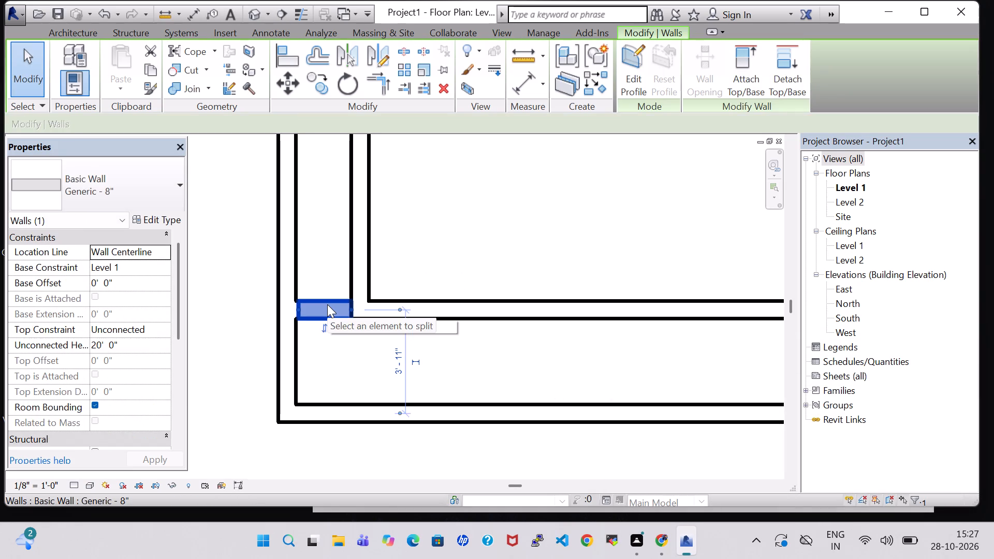
key(Delete)
click(297, 309)
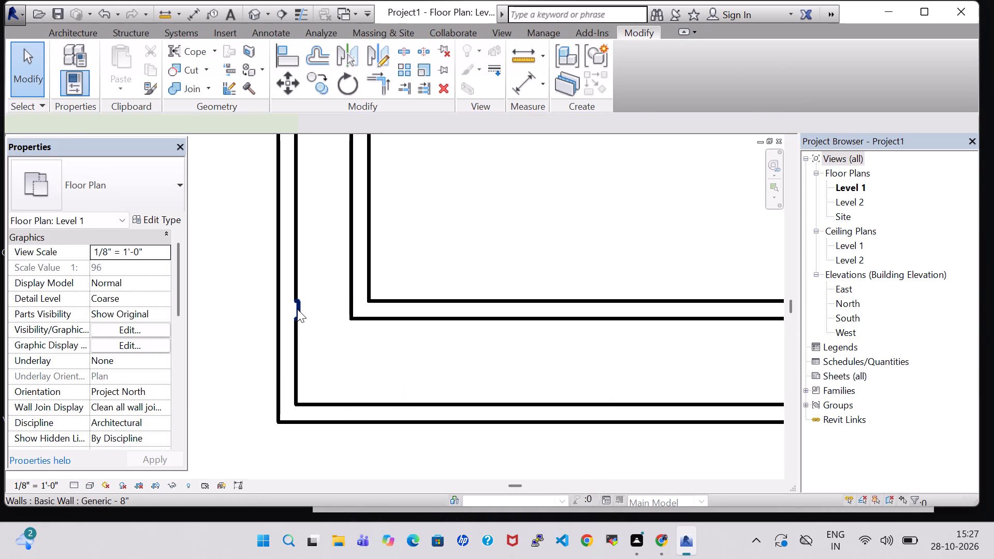
key(Delete)
Nudge the lower horizontal interior wall downward until it is about 2'-11" from the lower exterior wall.
scroll(310, 312, down, 1)
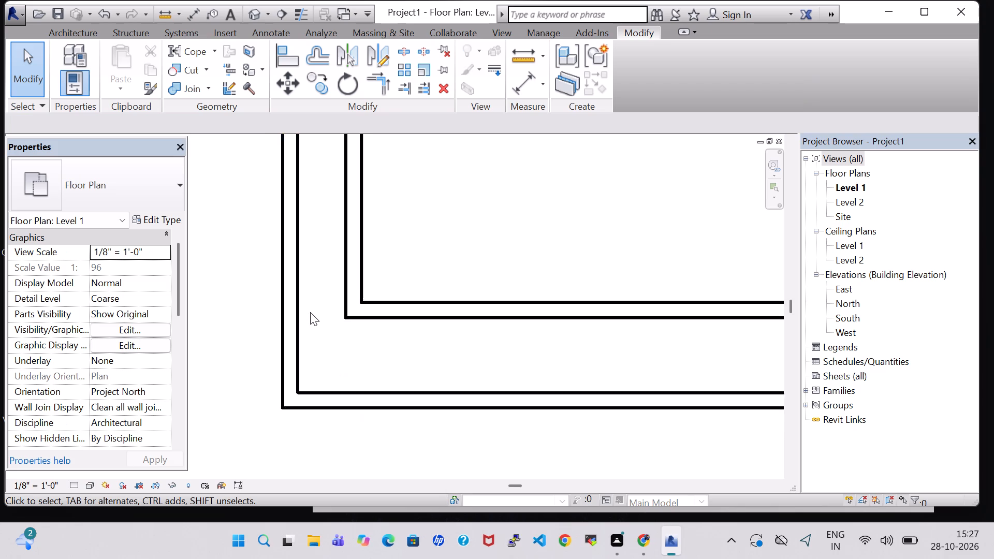
scroll(310, 312, down, 5)
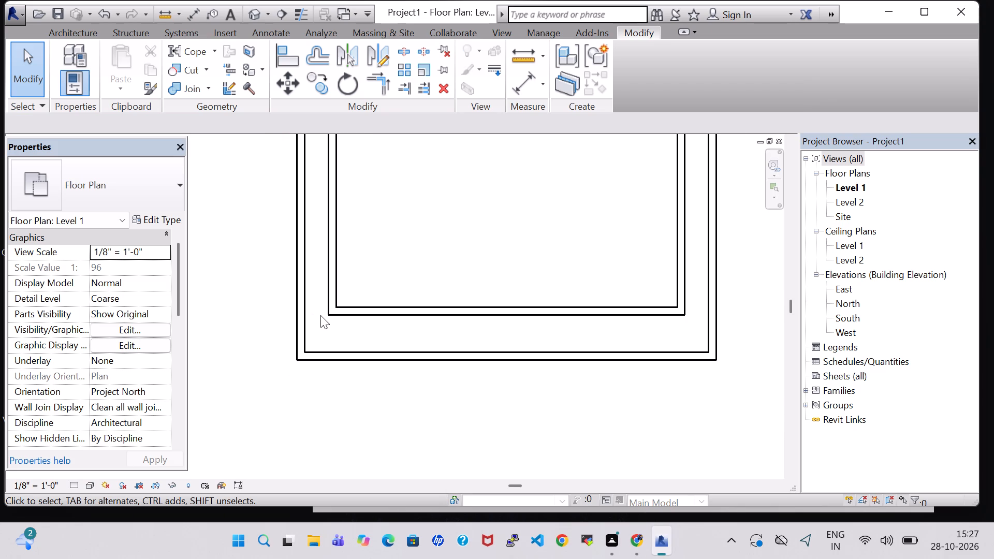
click(72, 34)
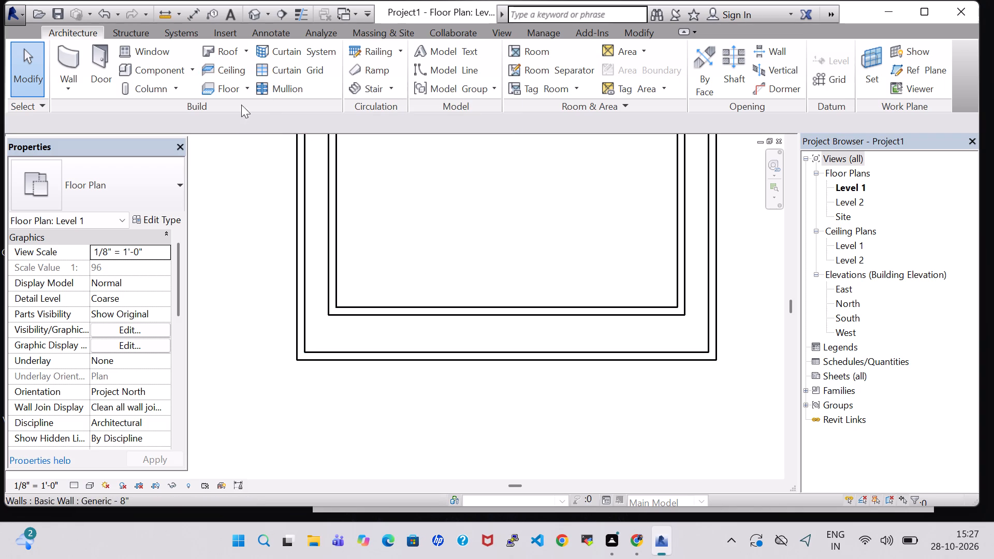
click(463, 311)
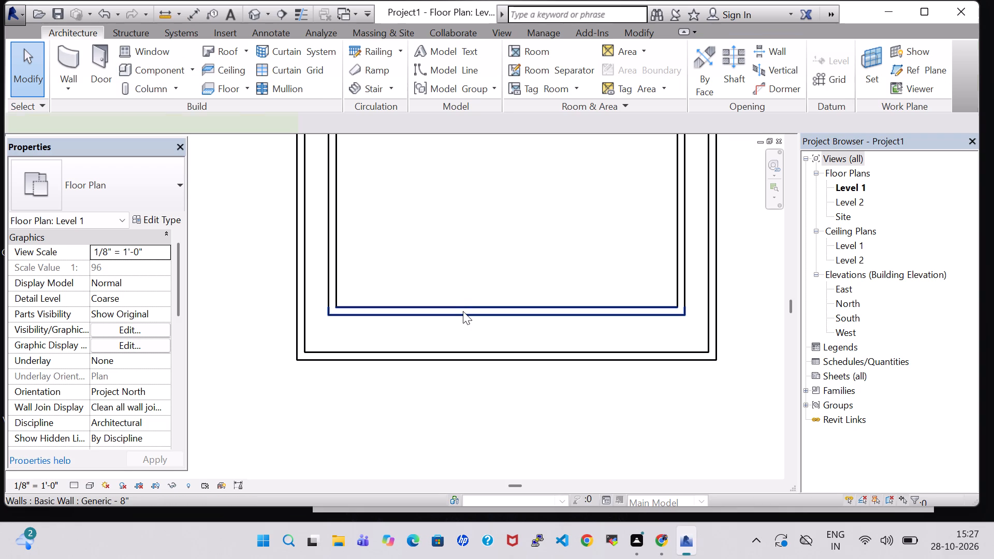
key(Down)
key(Down)
key(Down)
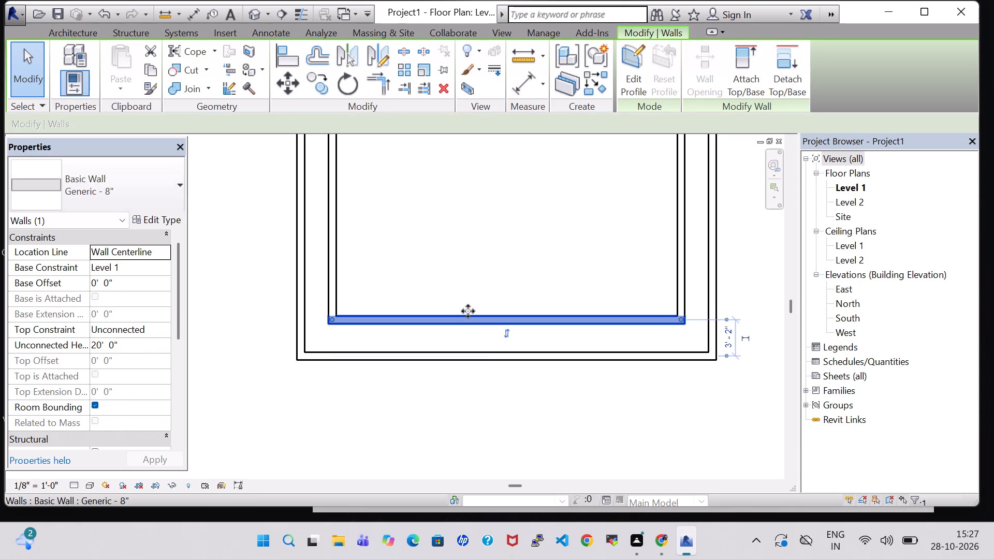
key(Down)
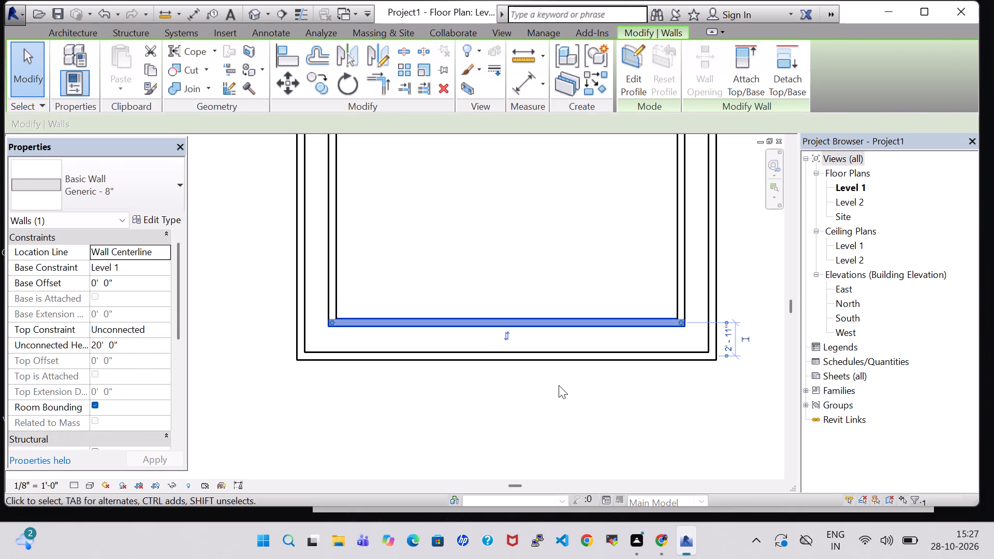
click(559, 385)
Split the upper horizontal interior wall at the upper-left corner and delete the segment between the left interior and exterior walls.
scroll(559, 385, down, 3)
middle_click(688, 278)
middle_drag(688, 278, 694, 369)
scroll(694, 369, down, 1)
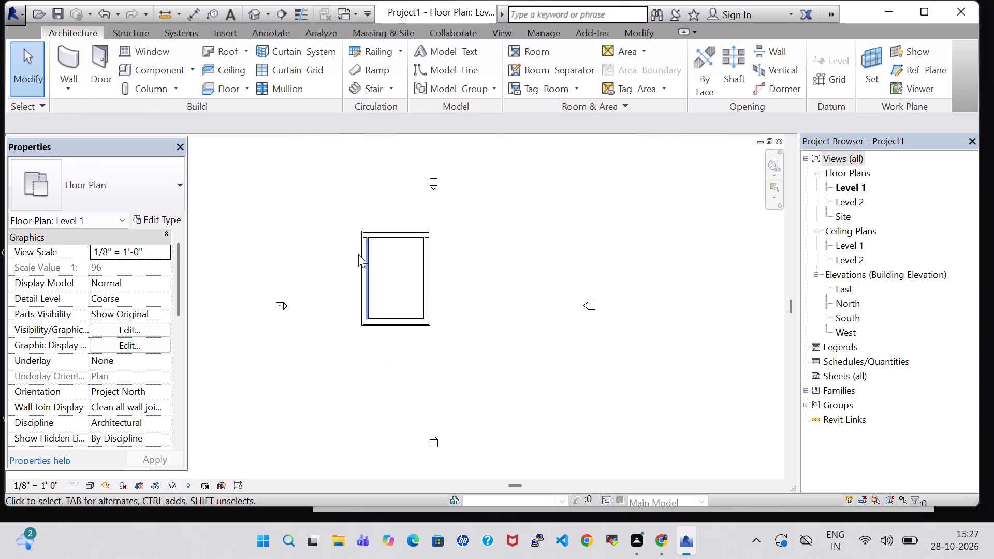
scroll(358, 254, up, 8)
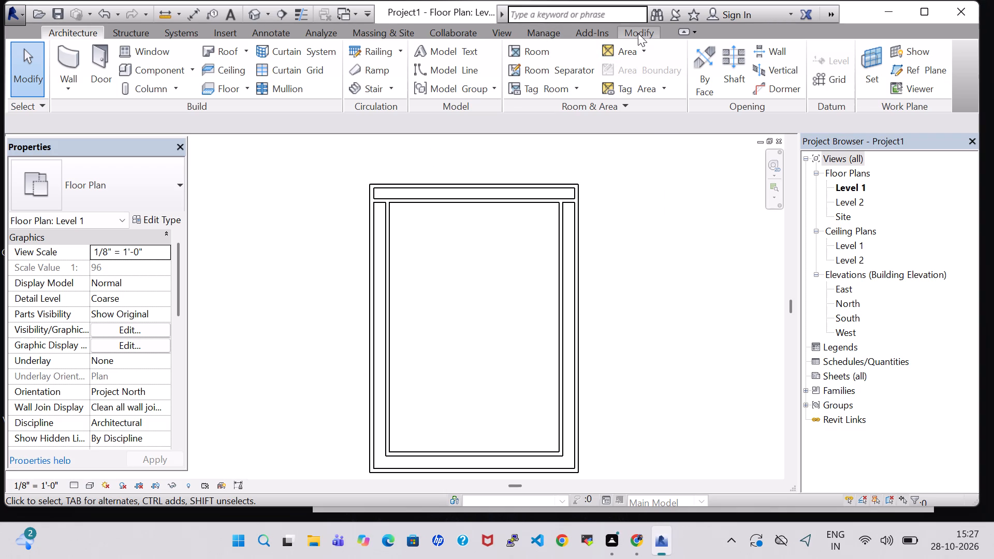
click(638, 33)
scroll(397, 181, up, 6)
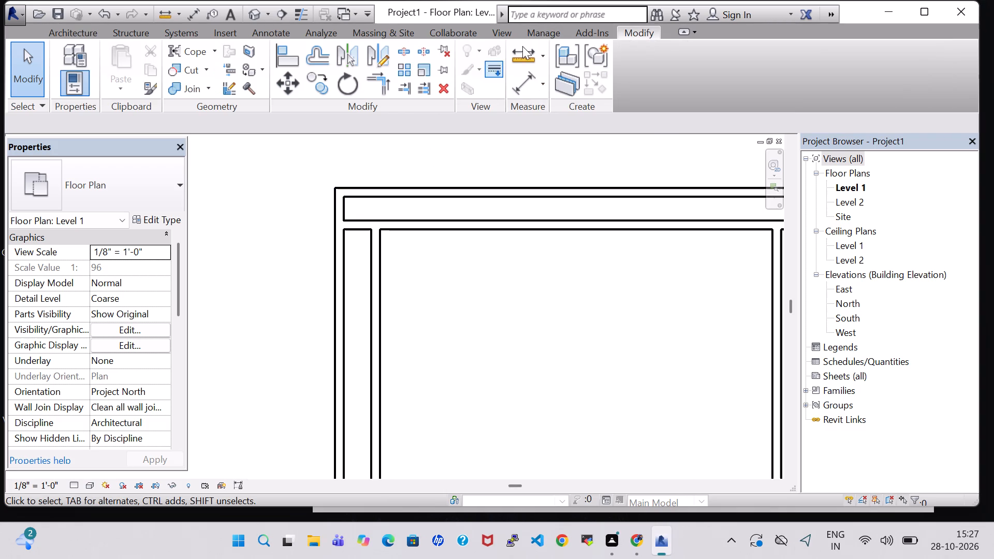
click(402, 57)
scroll(408, 174, up, 8)
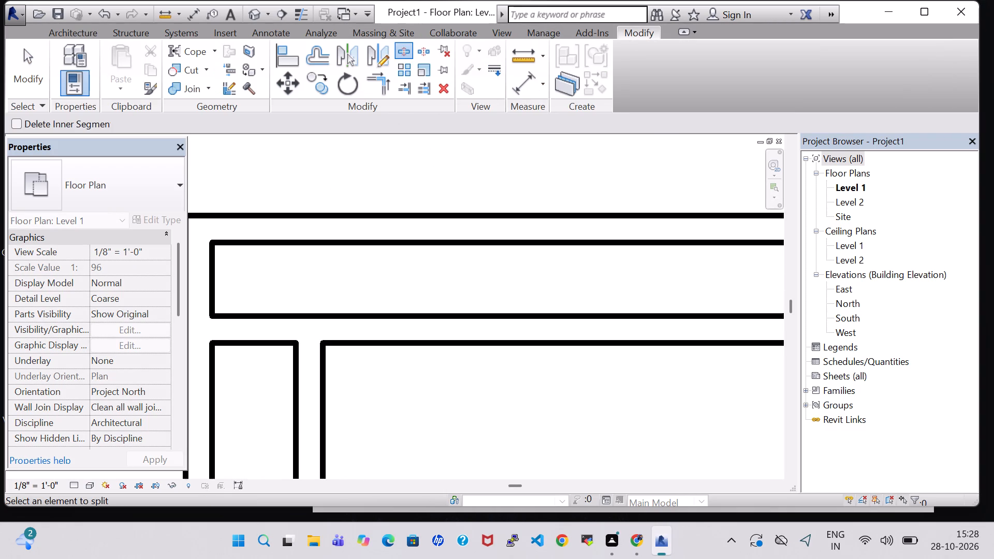
click(215, 325)
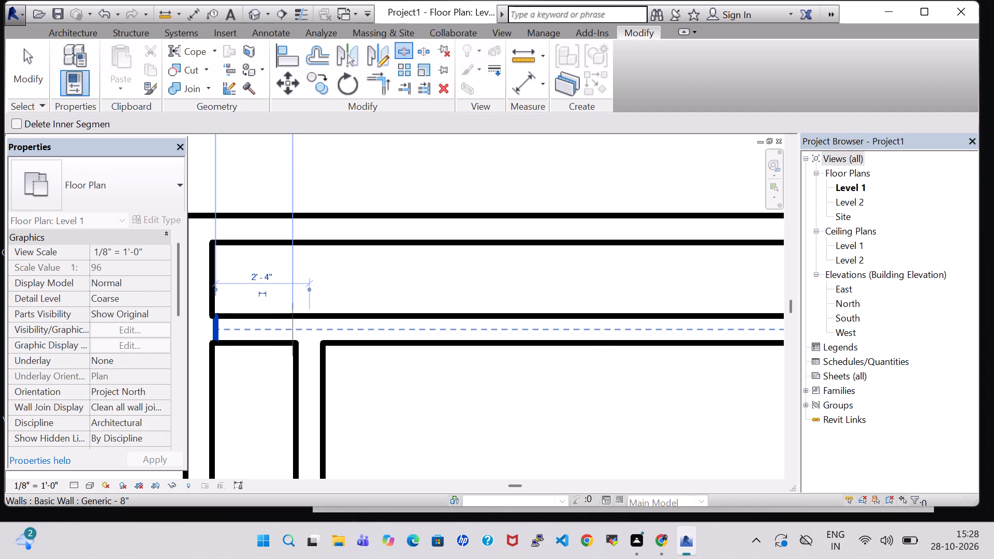
click(292, 331)
key(Escape)
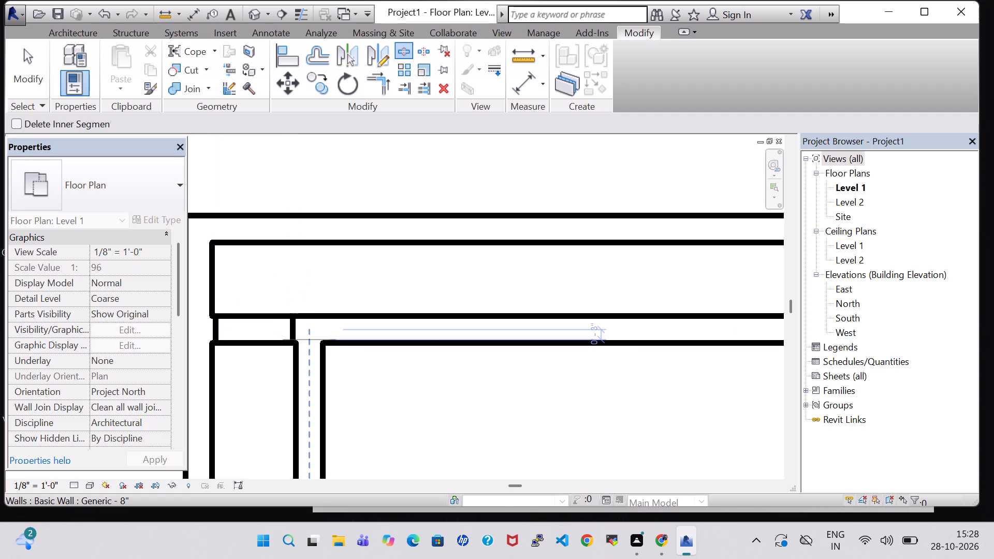
key(Escape)
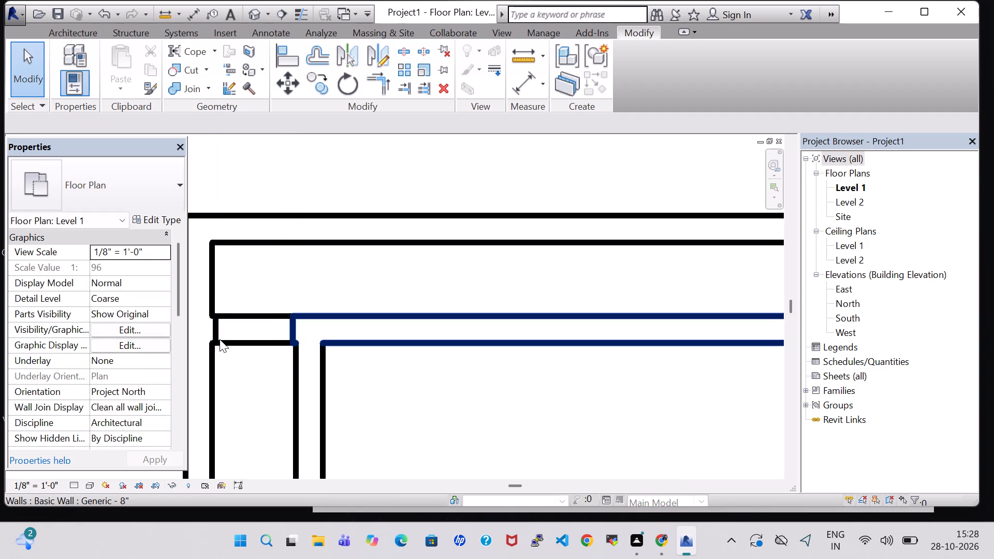
click(247, 339)
key(Delete)
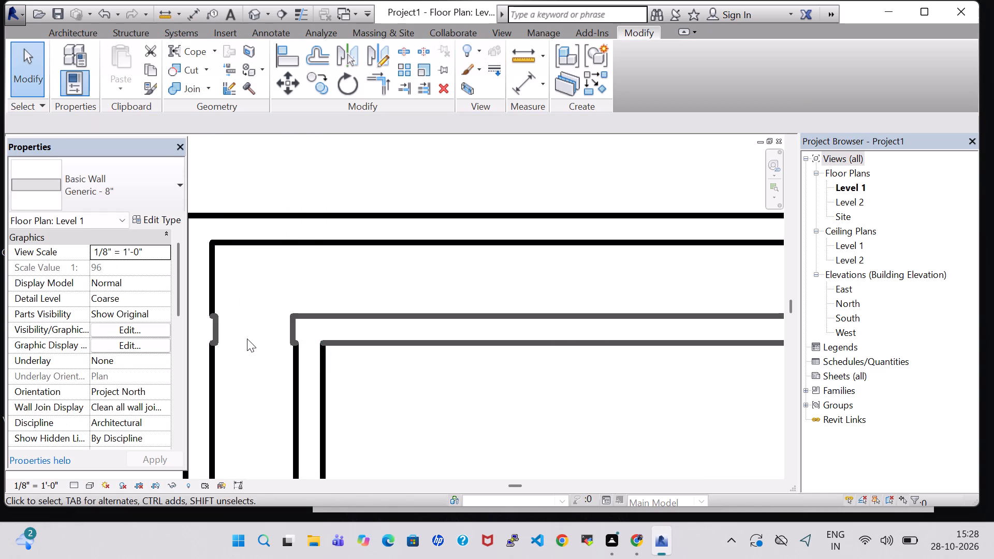
Delete the leftover stub at the left exterior wall and nudge the upper horizontal interior wall rightward to clean up the upper-left interior corner.
click(209, 332)
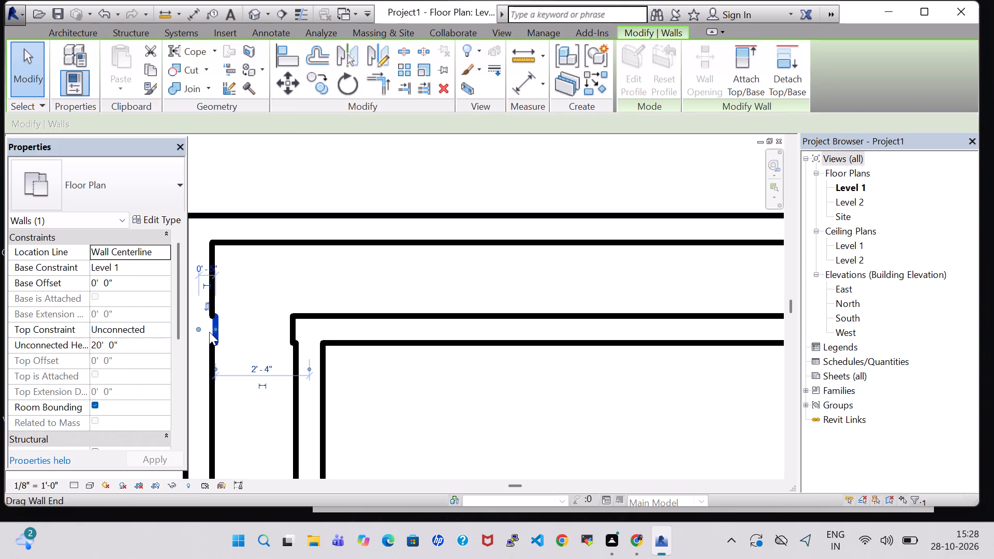
key(Delete)
click(290, 330)
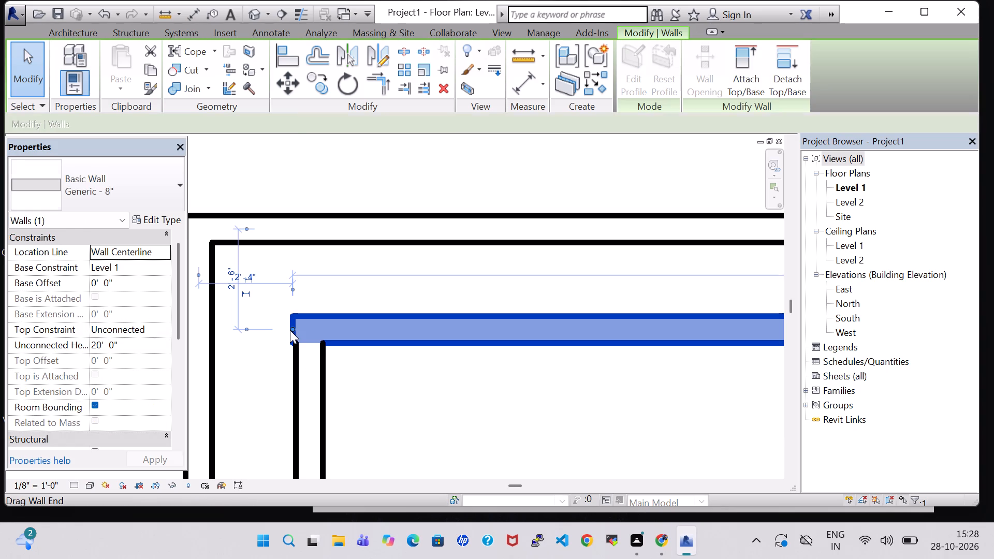
key(Right)
click(484, 422)
Split the upper horizontal interior wall at the upper-right corner and delete the segment between the right interior and exterior walls.
scroll(484, 422, down, 6)
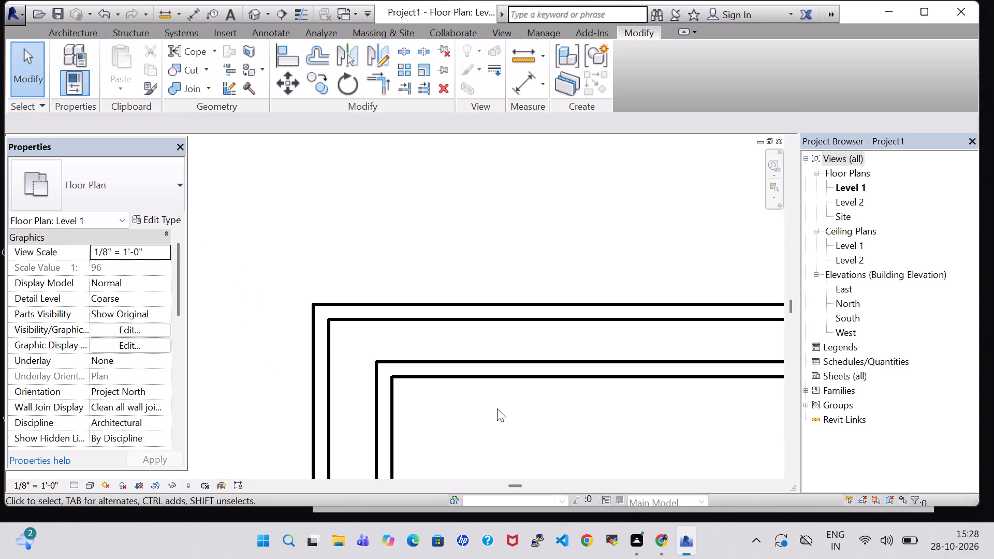
scroll(497, 408, down, 1)
middle_drag(554, 407, 442, 352)
middle_drag(615, 407, 537, 395)
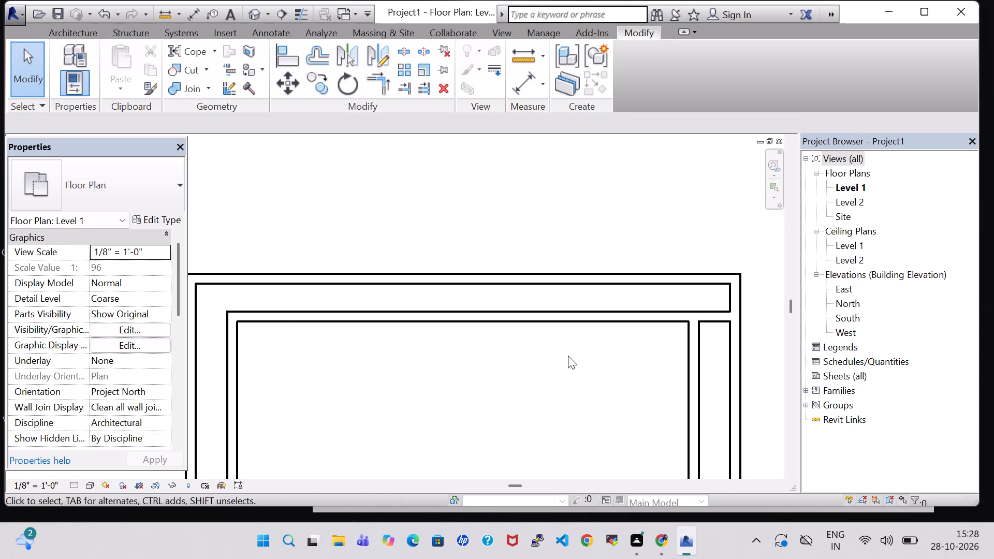
click(408, 54)
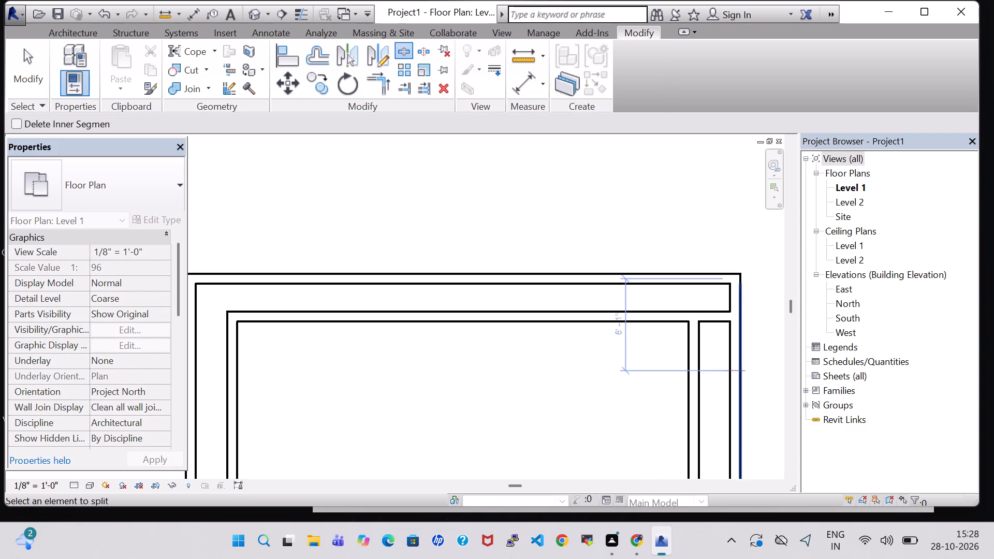
scroll(725, 370, up, 4)
click(678, 277)
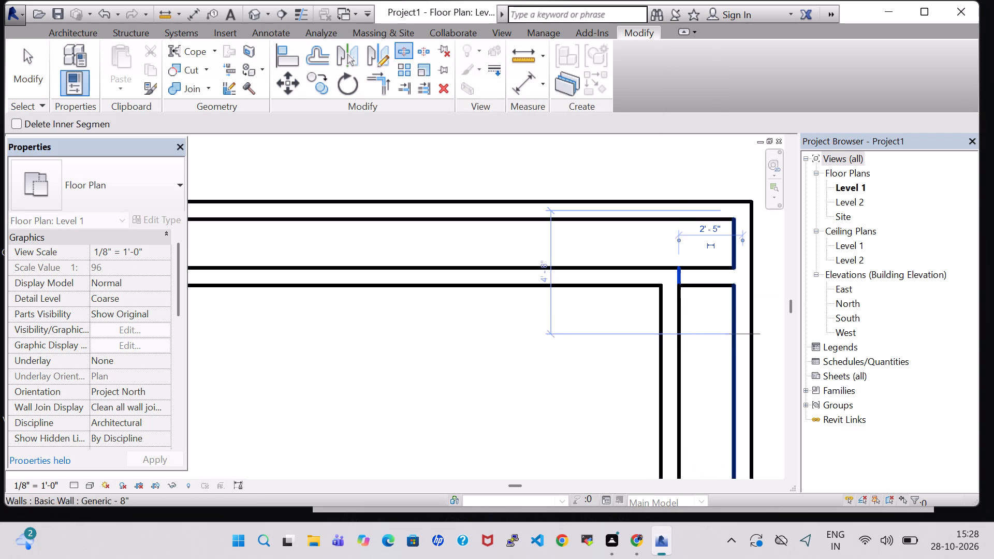
click(733, 273)
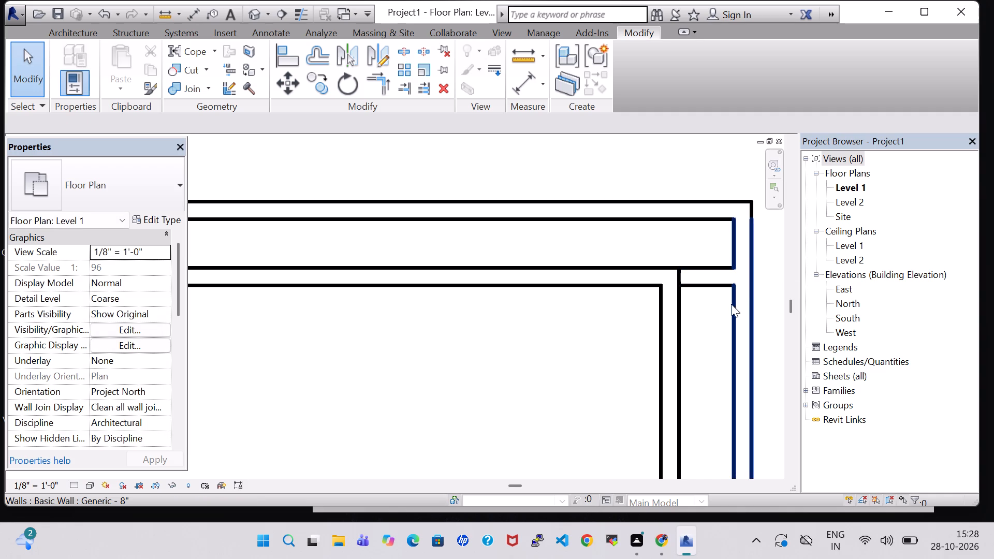
click(710, 274)
key(Delete)
Examine the whole floor plan, checking the corners of the interior and exterior wall rectangles.
scroll(712, 278, down, 6)
middle_drag(568, 335, 537, 284)
middle_click(536, 283)
scroll(536, 283, down, 2)
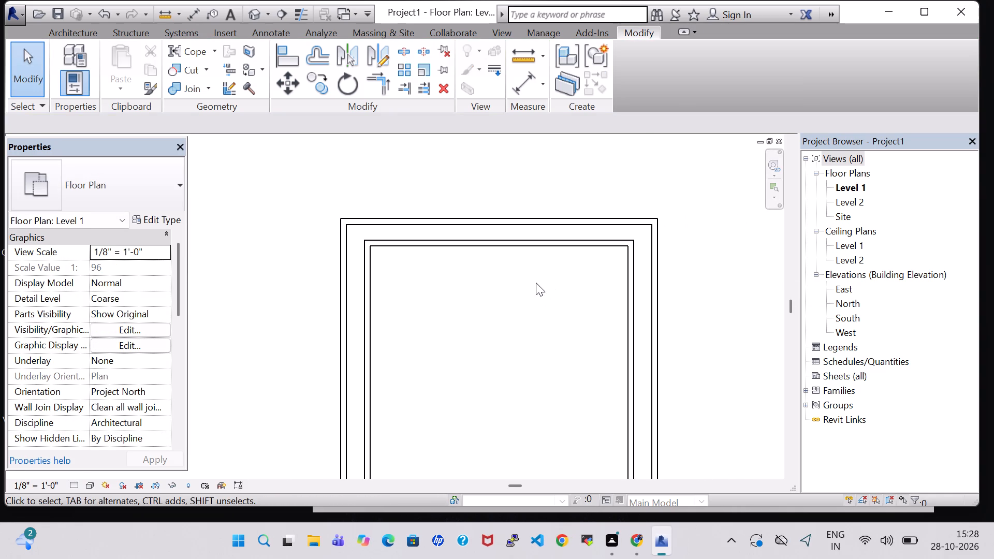
middle_drag(529, 317, 511, 272)
scroll(511, 272, down, 2)
middle_drag(513, 320, 511, 279)
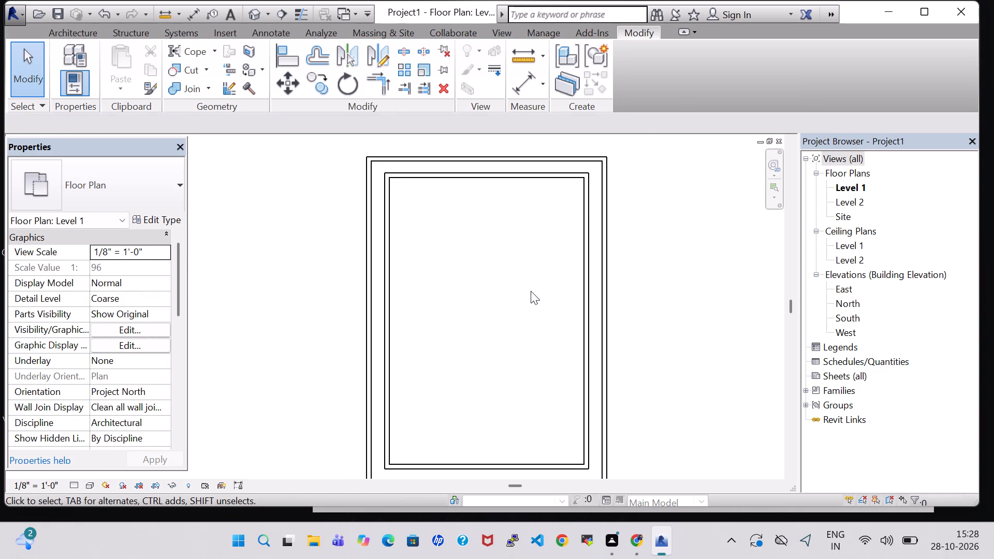
middle_drag(631, 323, 619, 308)
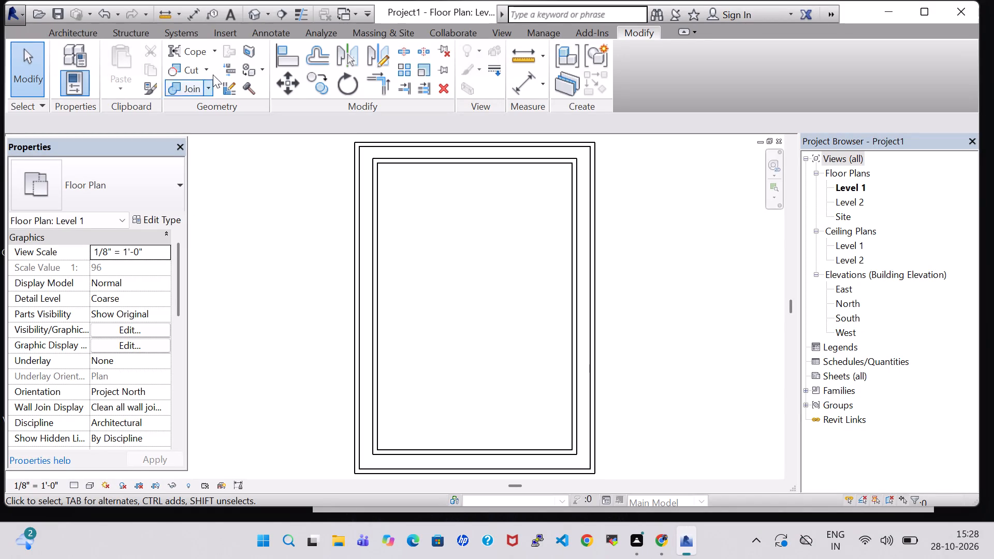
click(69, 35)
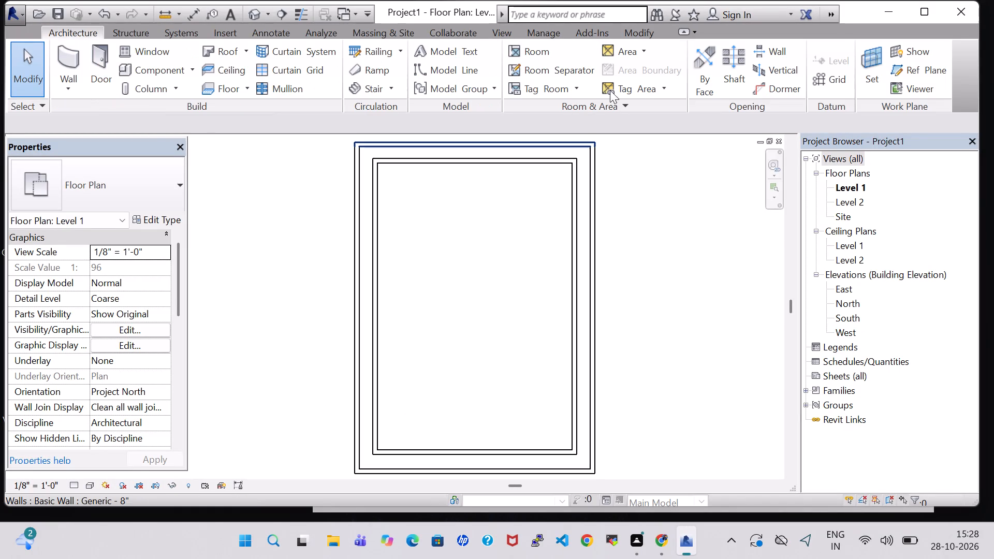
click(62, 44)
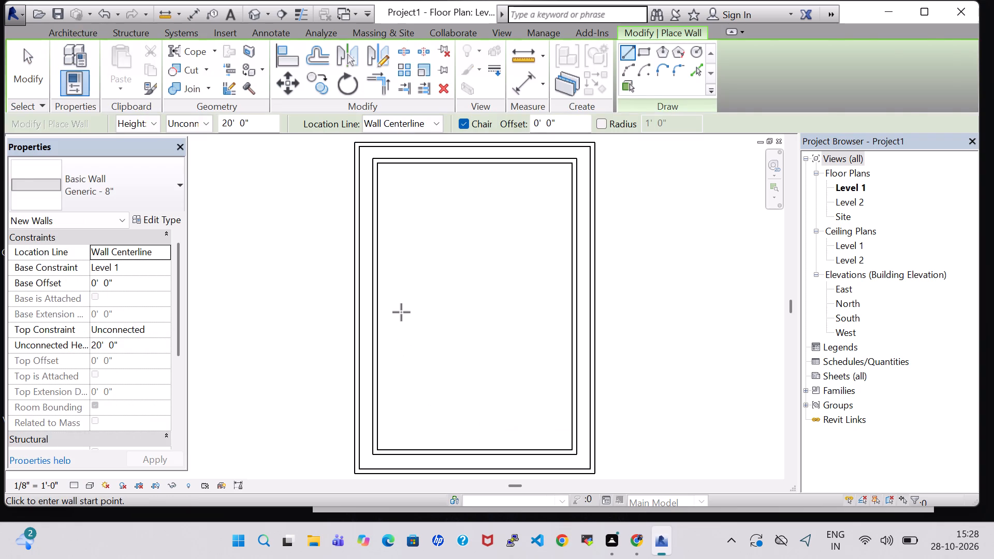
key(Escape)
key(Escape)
Set the upper exterior wall's Unconnected Height to 10'-0".
click(431, 146)
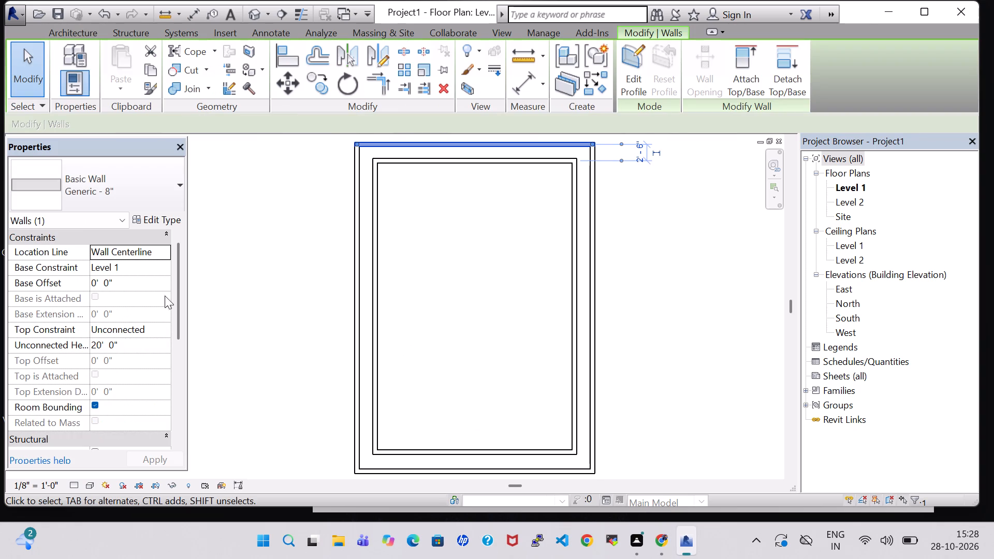
click(96, 347)
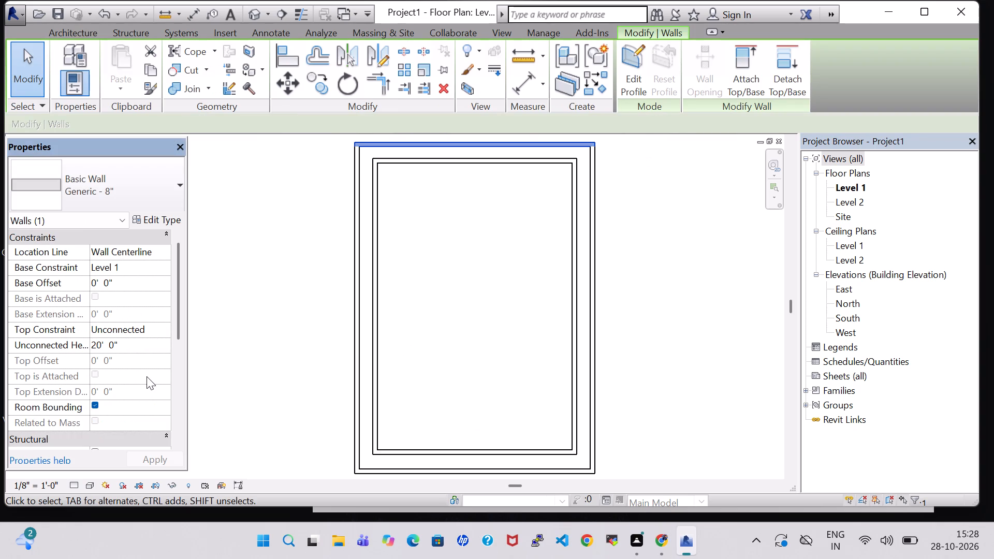
key(Right)
key(BackSpace)
key(1)
key(Return)
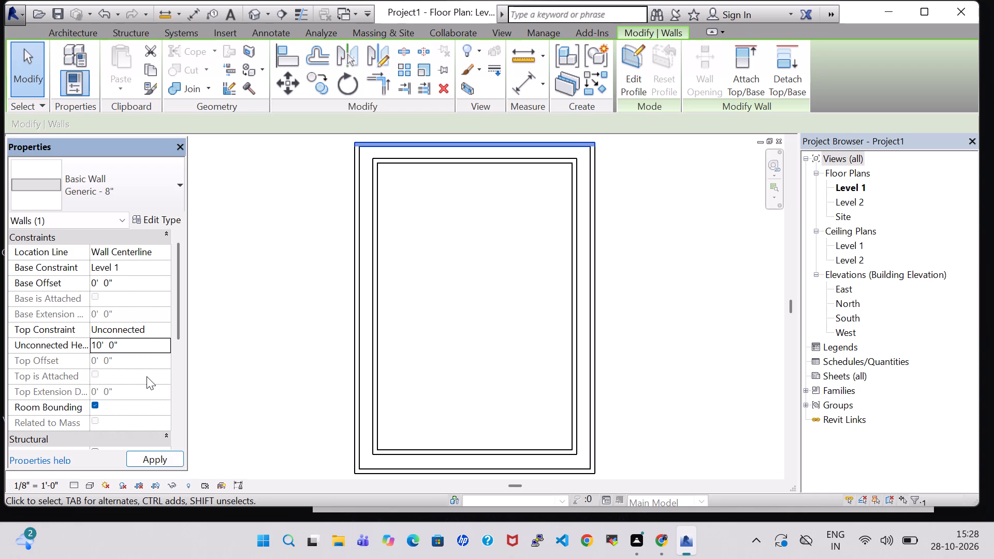
Set the left exterior wall's Unconnected Height to 10'-0".
click(350, 241)
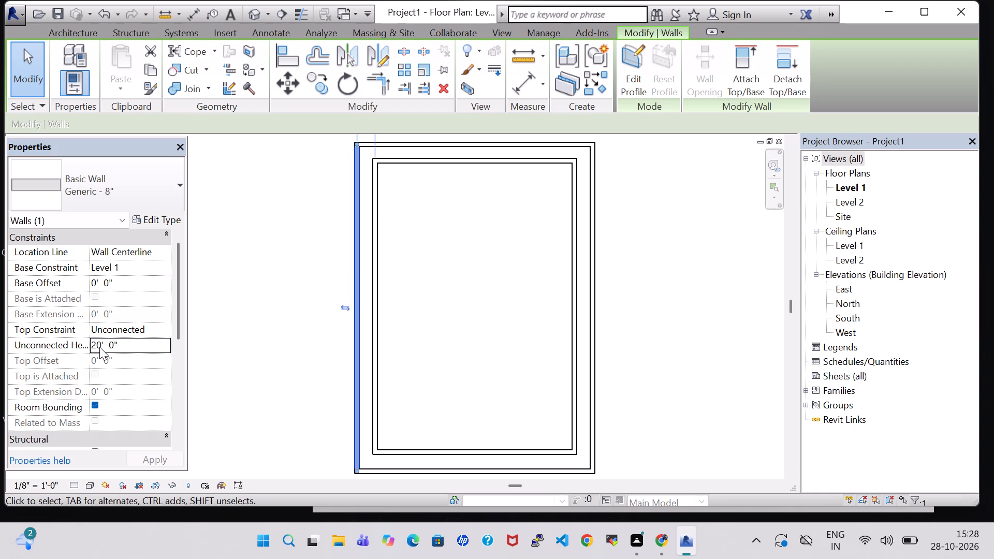
click(99, 347)
key(BackSpace)
key(1)
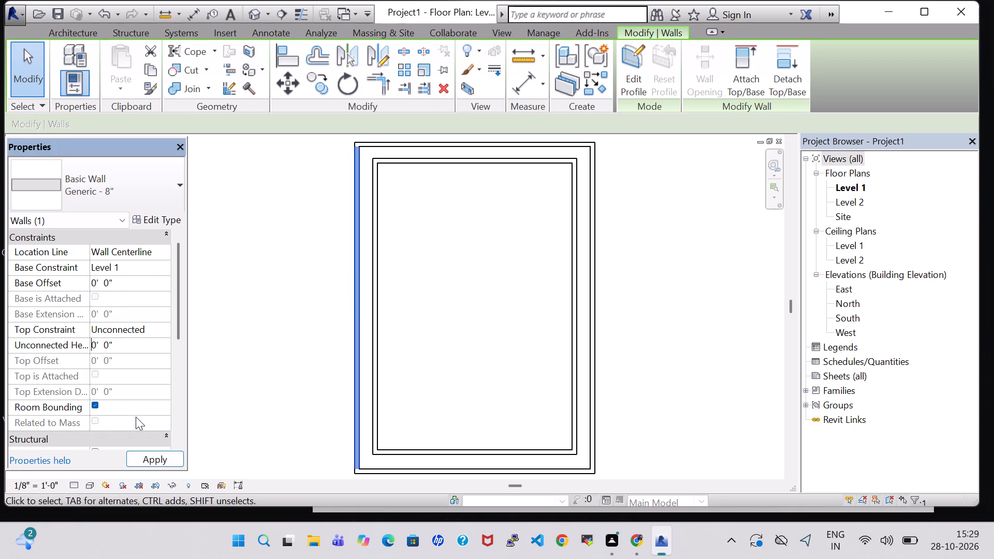
key(Return)
Set the left interior wall's Unconnected Height to 10'-0".
click(376, 438)
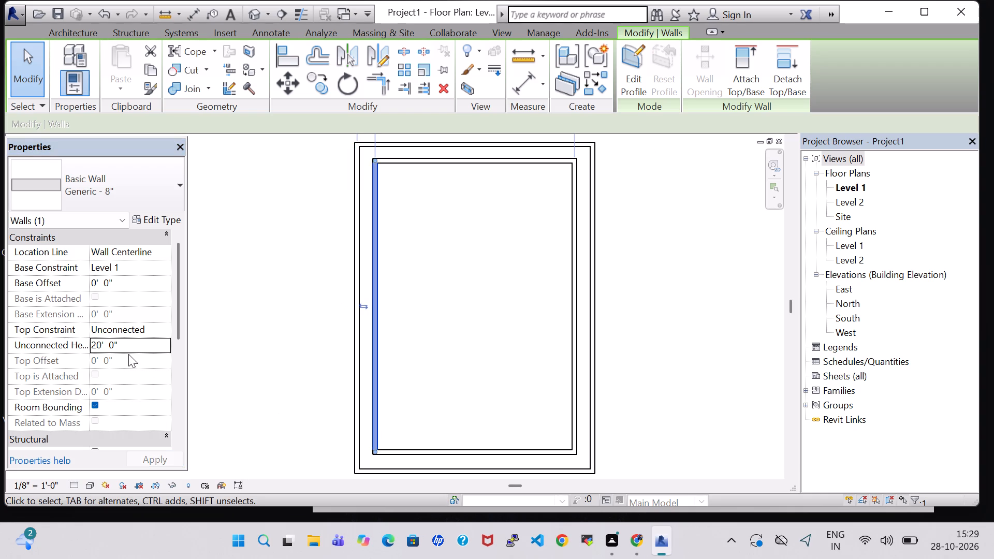
click(98, 347)
key(BackSpace)
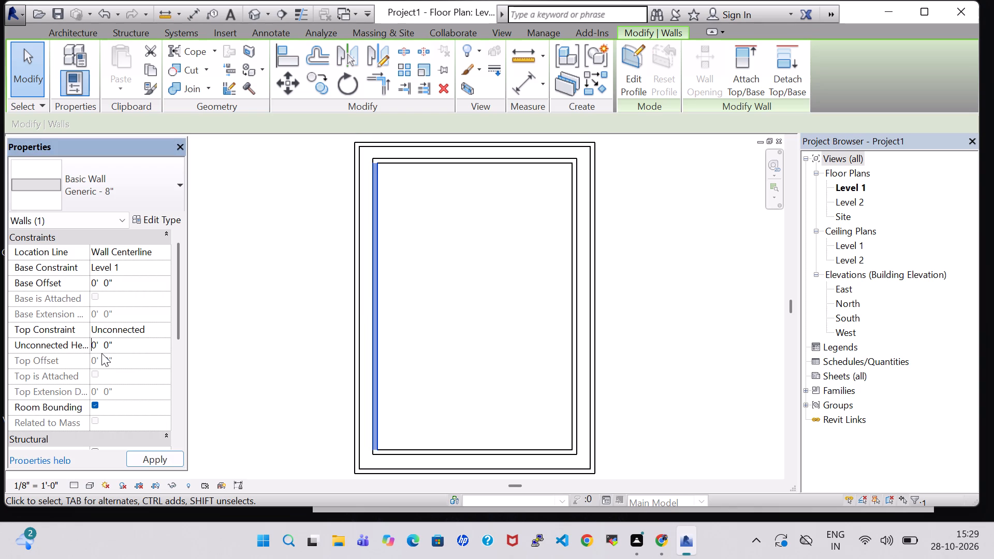
key(1)
key(Return)
click(662, 312)
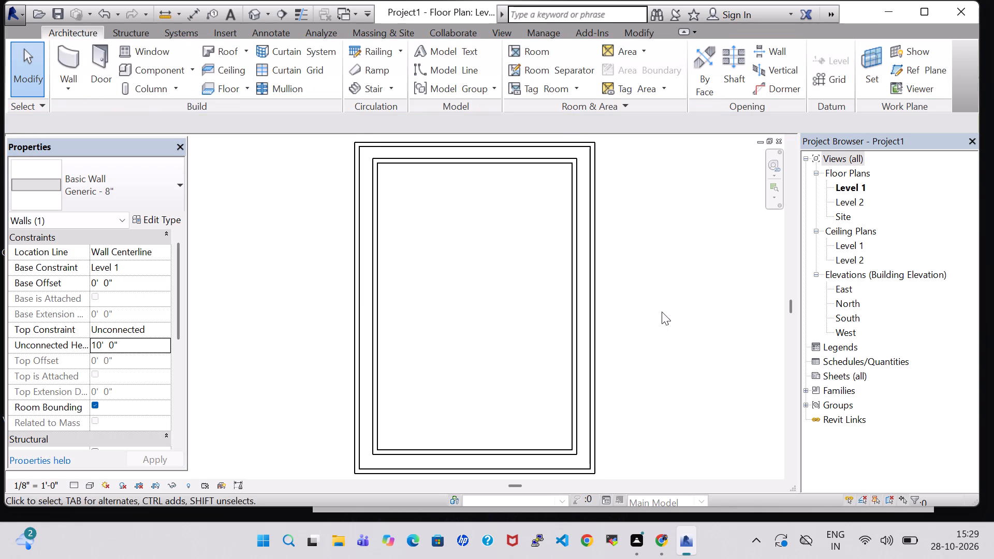
Set the right interior wall's Unconnected Height to 10'-0".
click(568, 343)
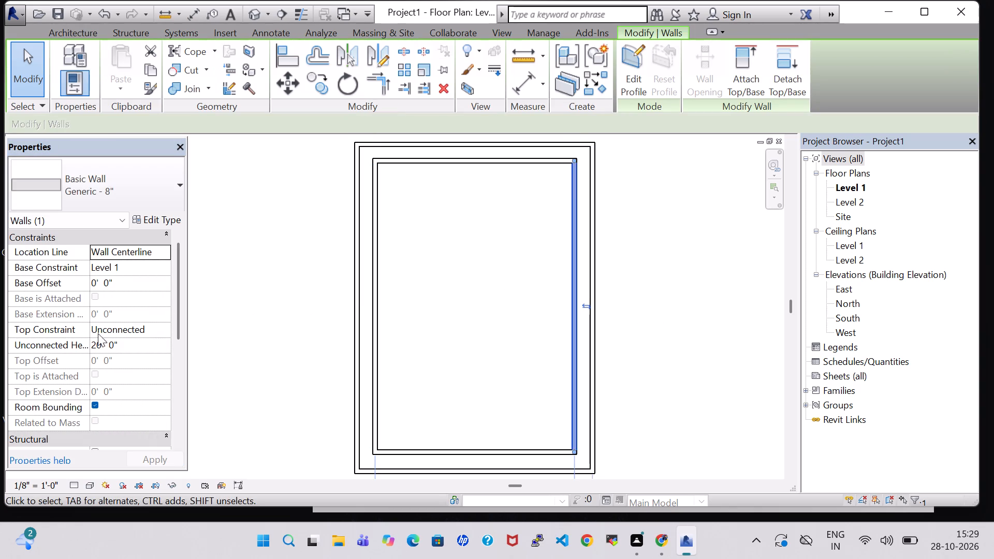
click(96, 349)
key(BackSpace)
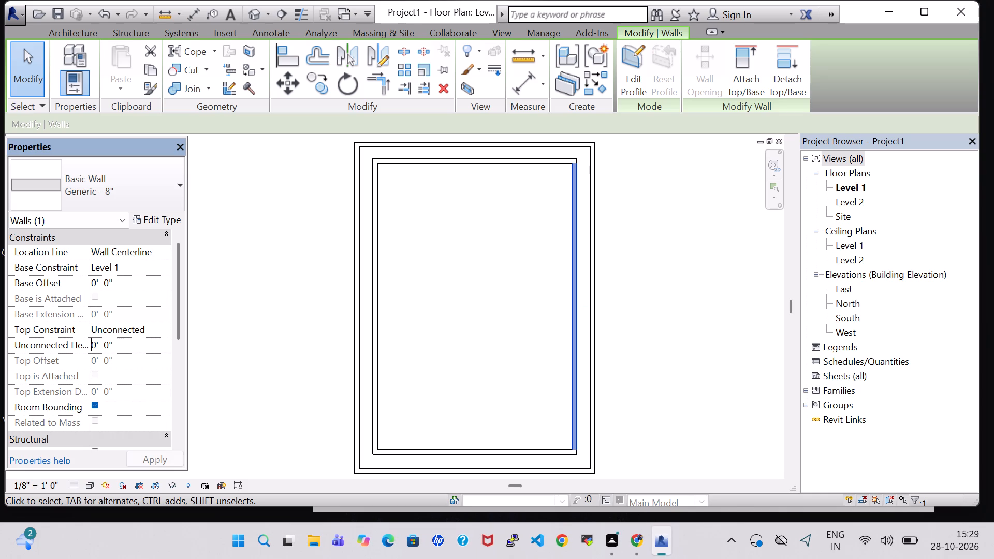
key(1)
key(Return)
Set the lower horizontal interior wall's Unconnected Height to 10'-0".
click(486, 455)
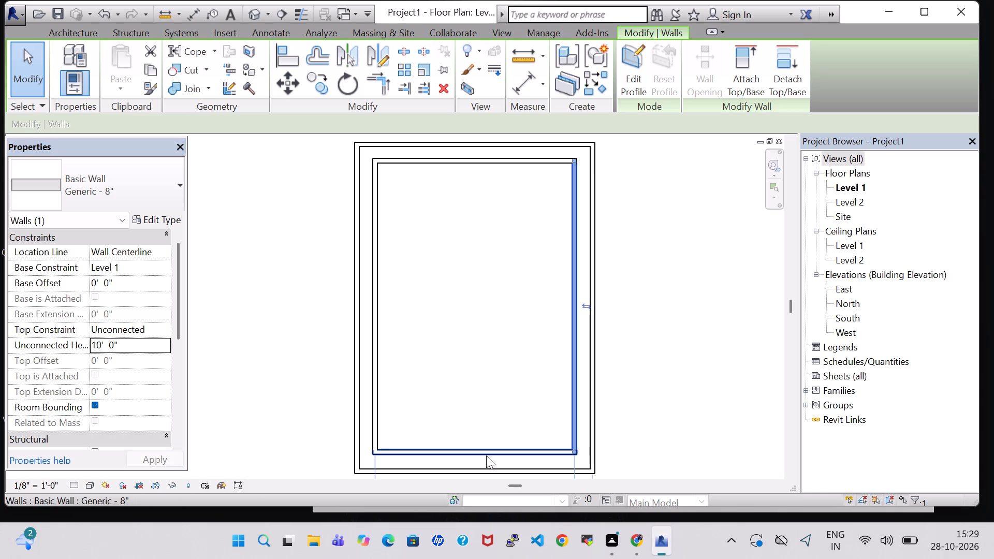
click(100, 344)
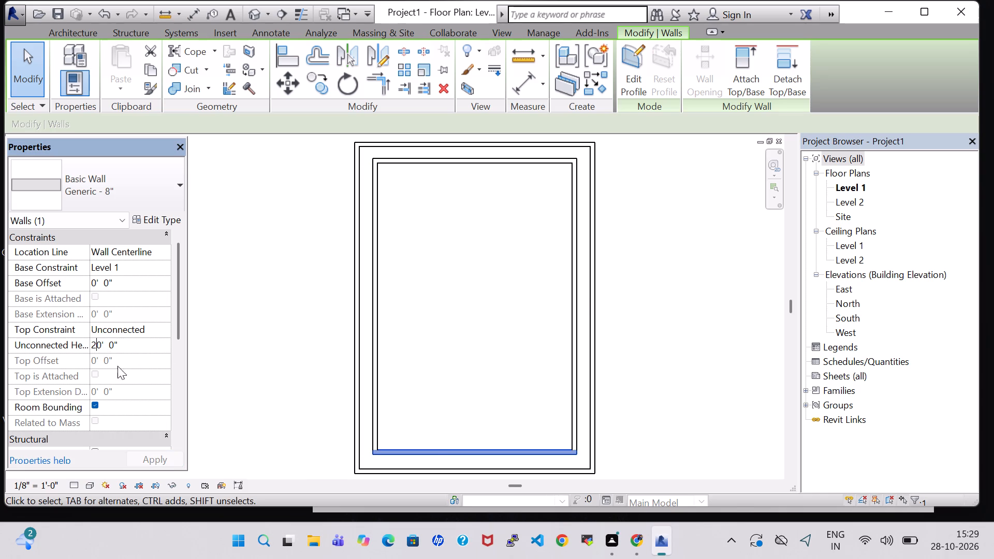
key(BackSpace)
key(1)
key(Return)
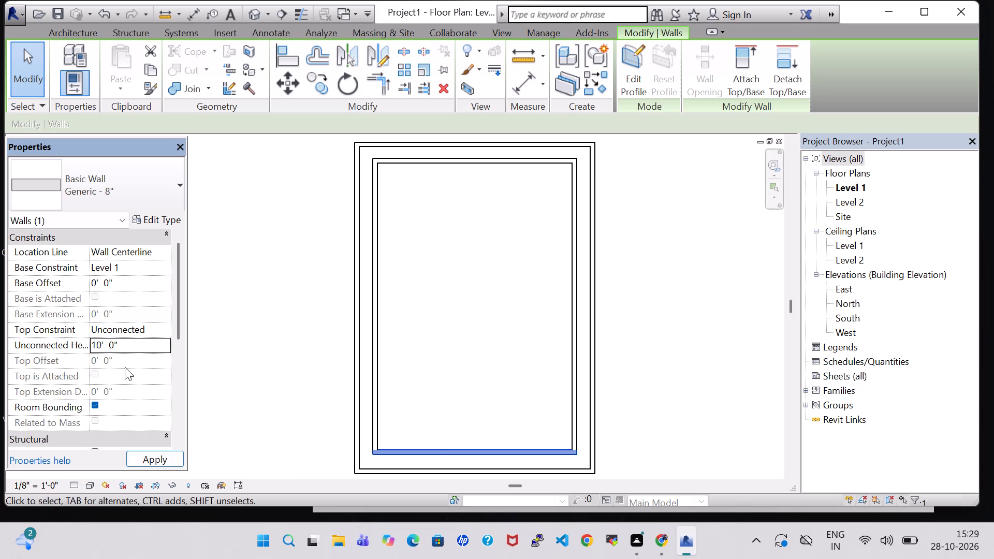
click(630, 255)
Set the upper horizontal interior wall's Unconnected Height to 10'-0".
click(472, 164)
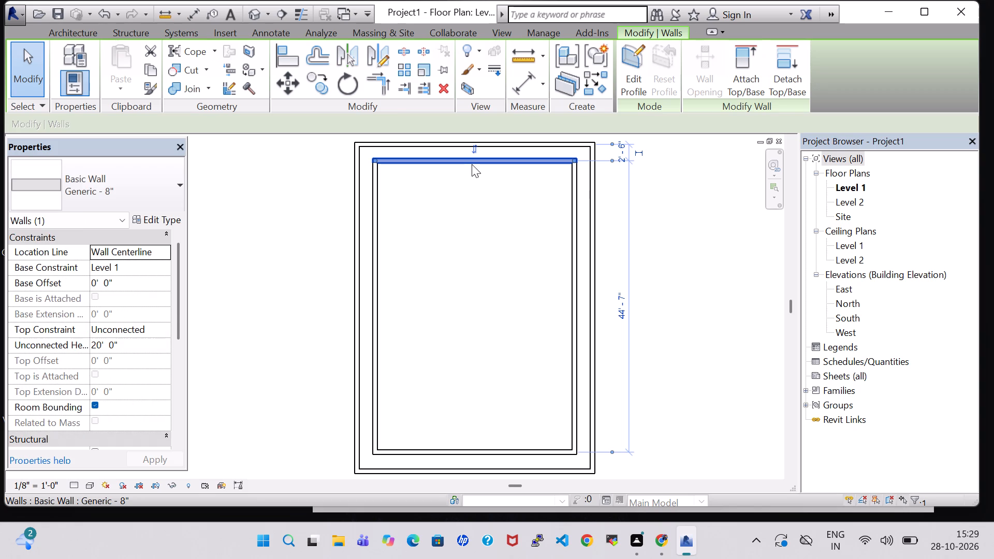
click(100, 341)
key(BackSpace)
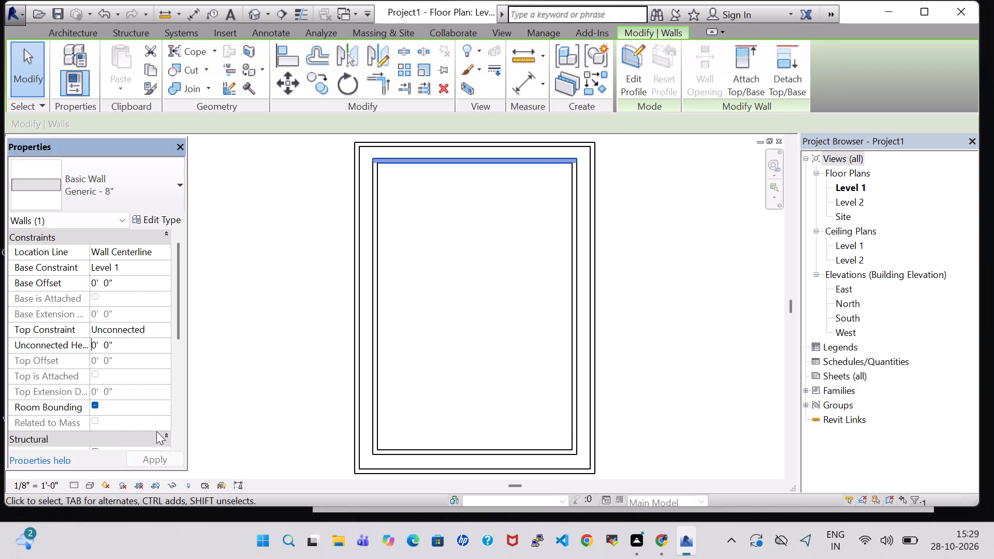
key(1)
key(Return)
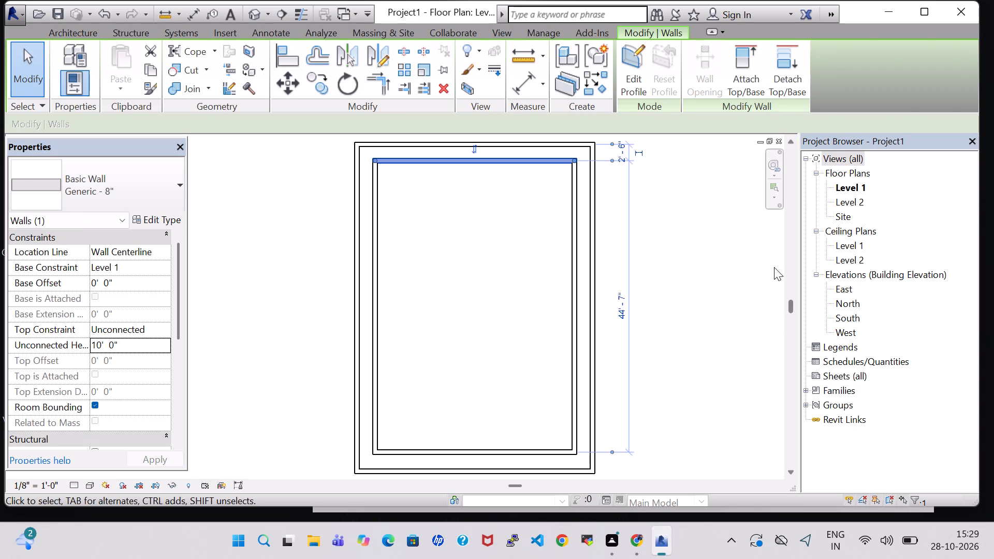
click(736, 265)
Recheck the height of each interior wall and set the right exterior wall's Unconnected Height to 10'-0".
click(488, 162)
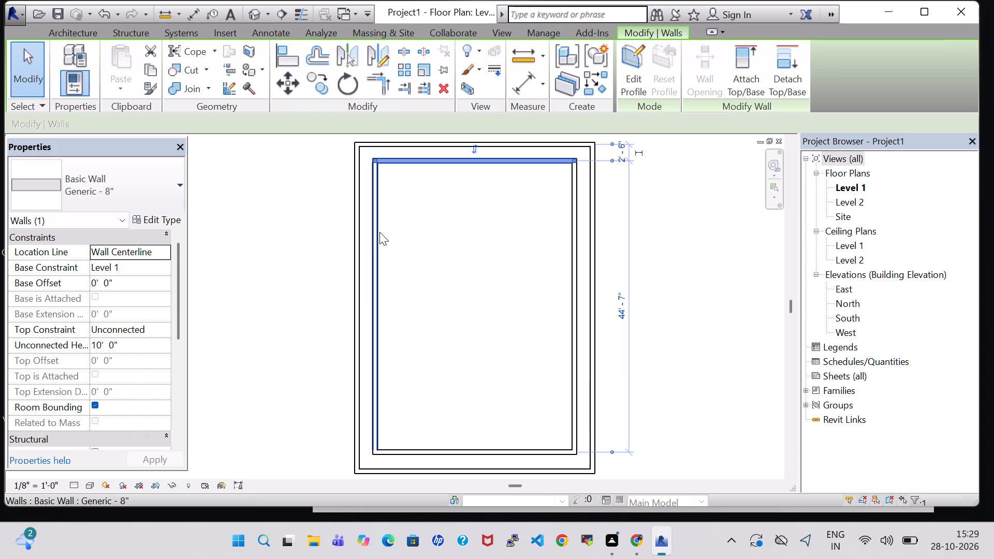
click(378, 234)
click(511, 456)
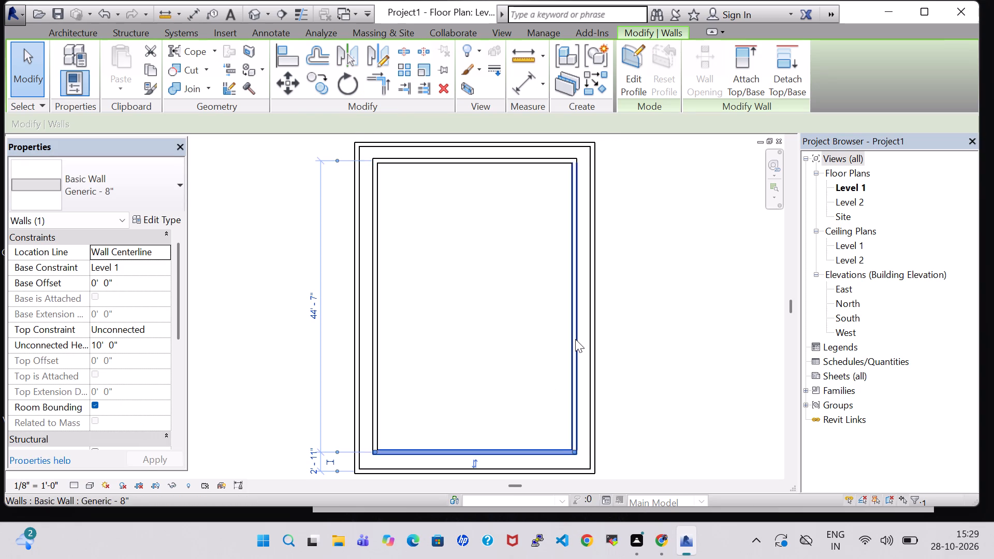
click(575, 339)
click(594, 337)
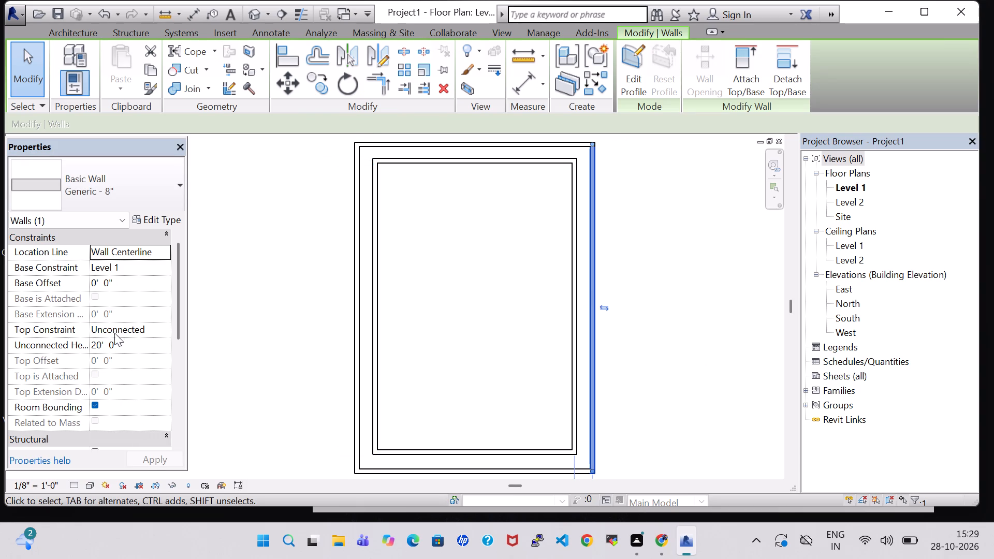
click(99, 341)
key(BackSpace)
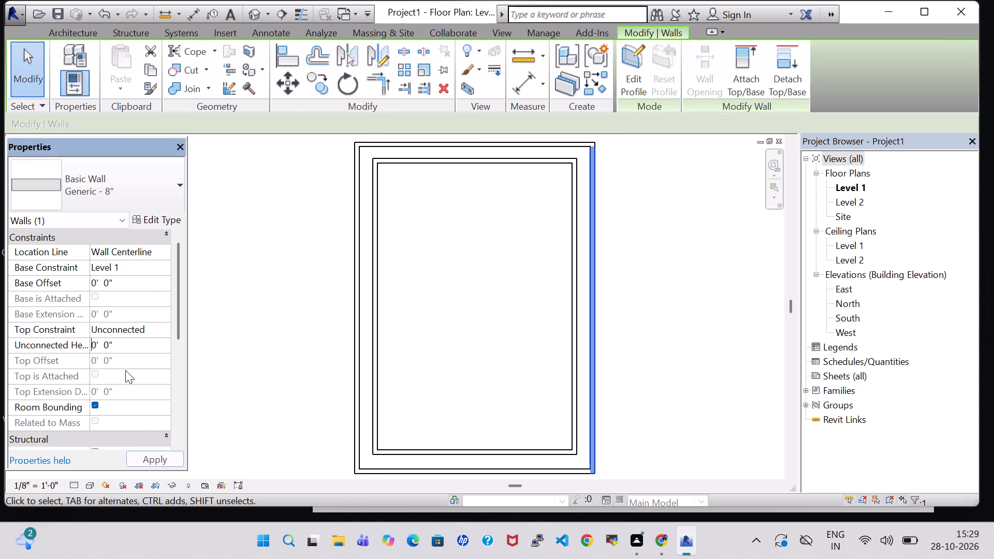
key(1)
key(Return)
click(719, 373)
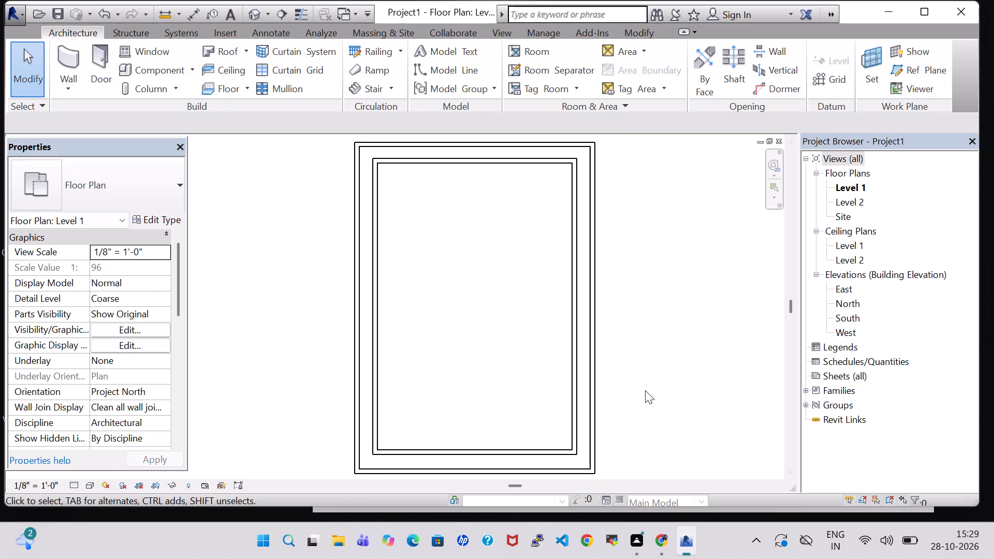
Set the lower exterior wall's Unconnected Height to 10'-0".
click(551, 472)
click(98, 344)
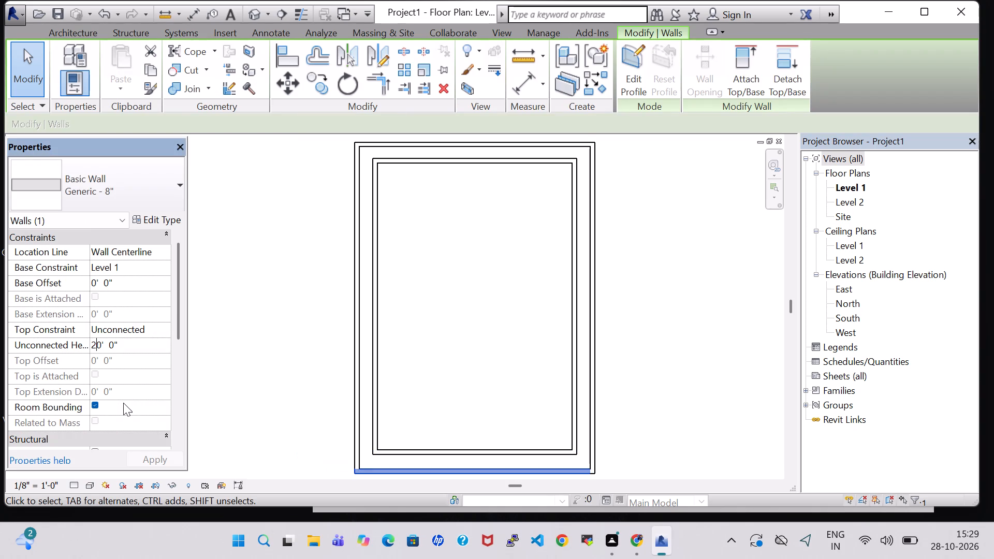
key(BackSpace)
key(1)
key(Return)
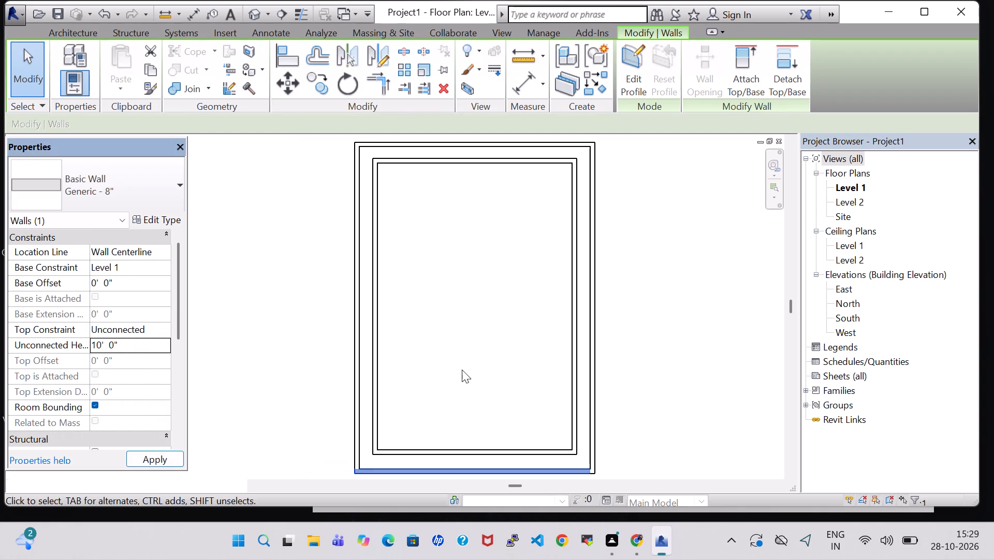
Recheck the Unconnected Height of the left, upper and right exterior walls.
click(681, 322)
click(349, 314)
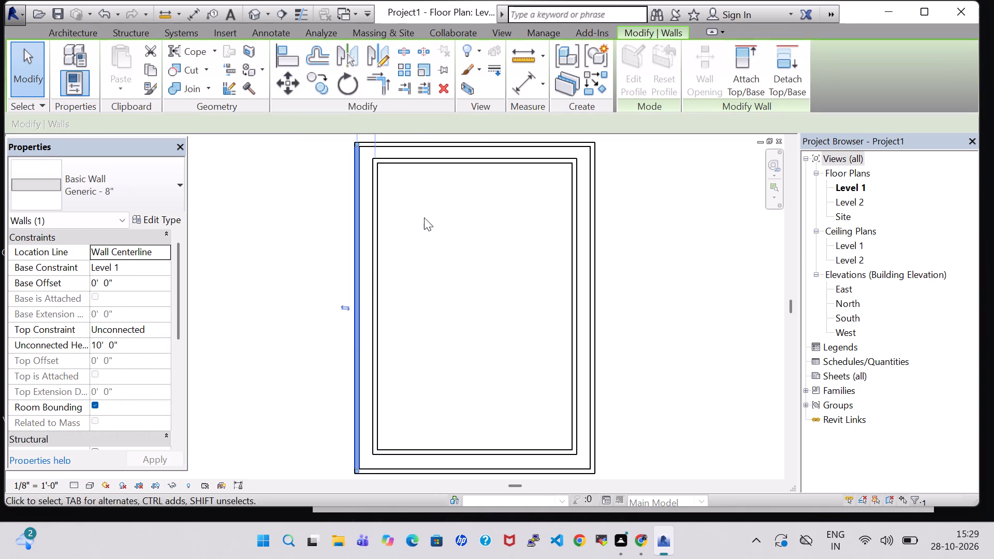
click(478, 144)
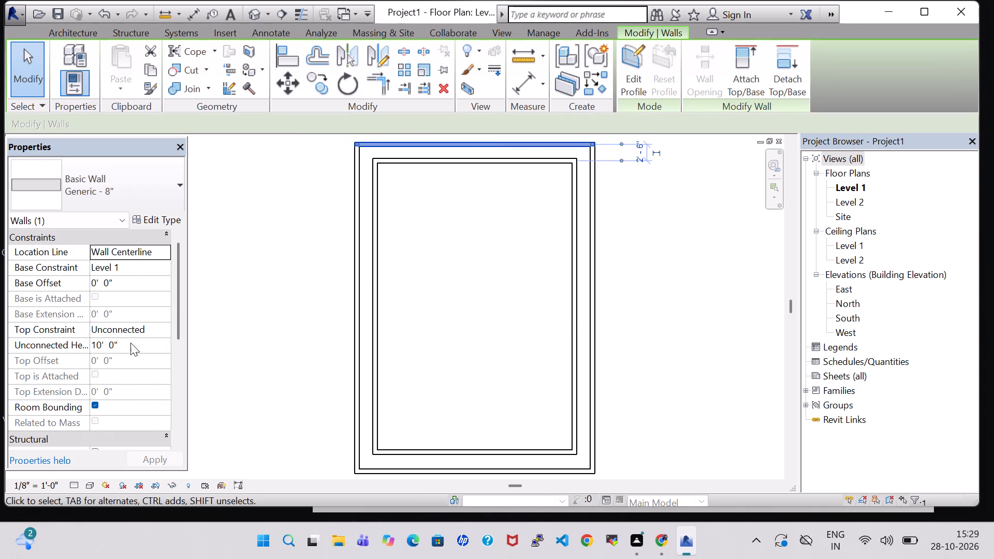
click(602, 316)
click(594, 318)
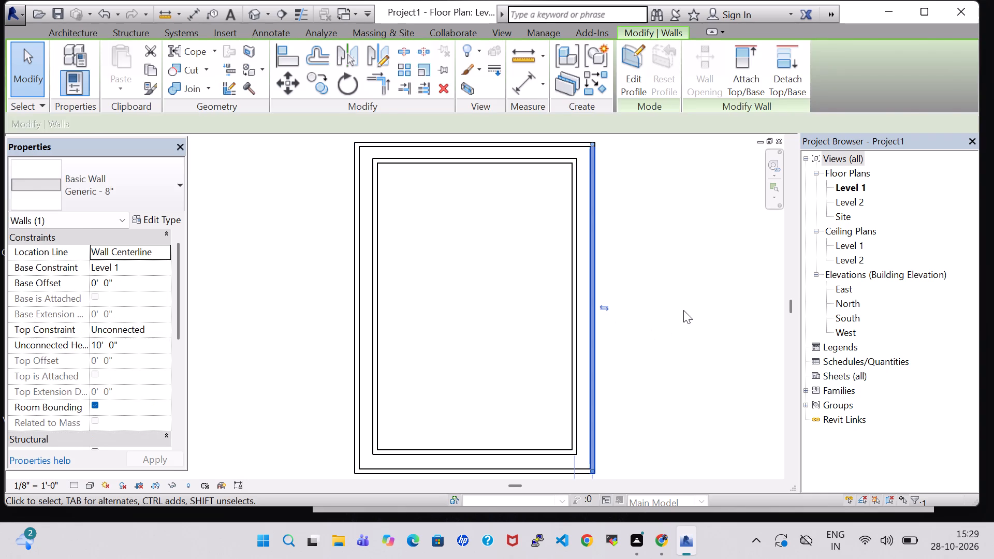
click(683, 310)
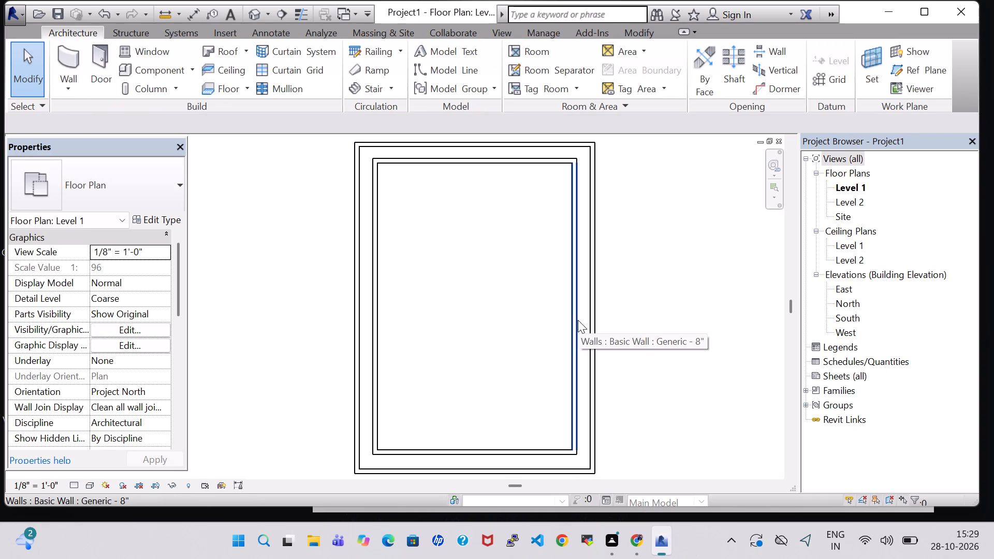
Draw a short vertical wall from the interior rectangle's lower-left corner down to the lower exterior wall.
middle_drag(578, 320, 561, 298)
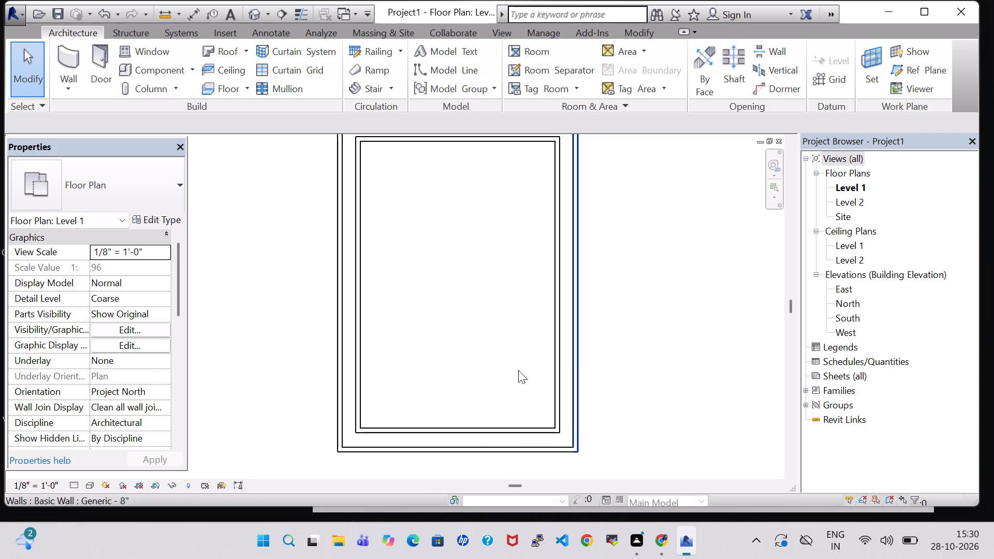
click(65, 58)
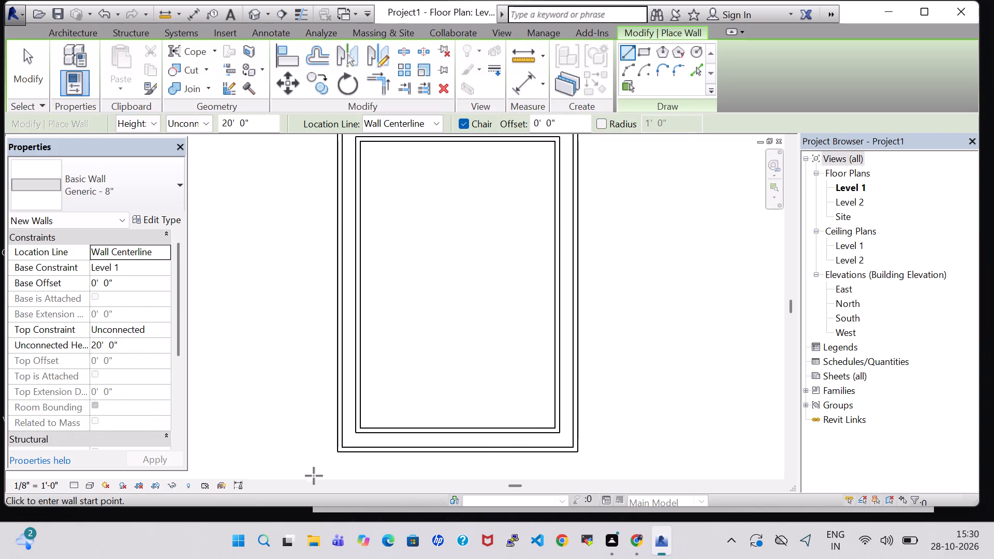
scroll(315, 473, up, 4)
click(392, 396)
click(393, 430)
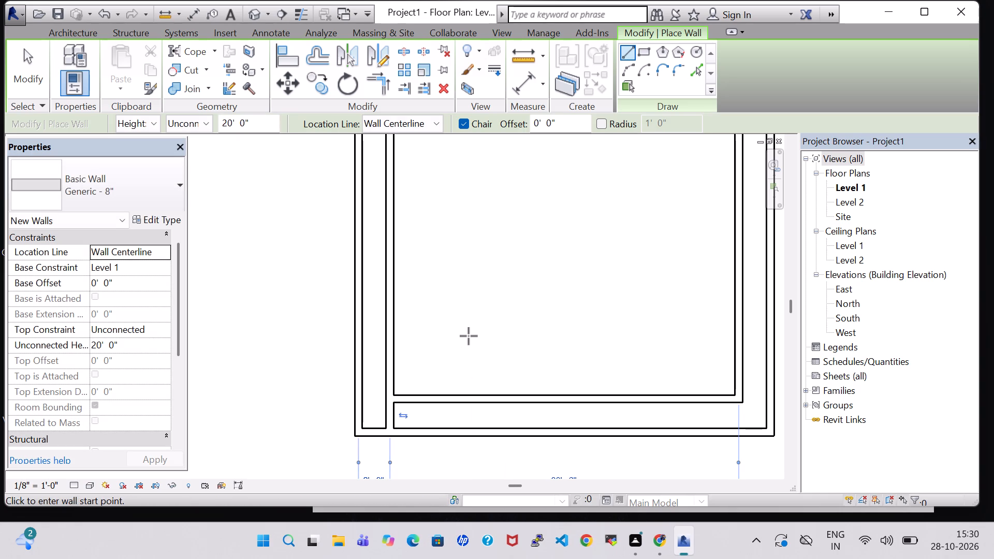
key(Escape)
key(Escape)
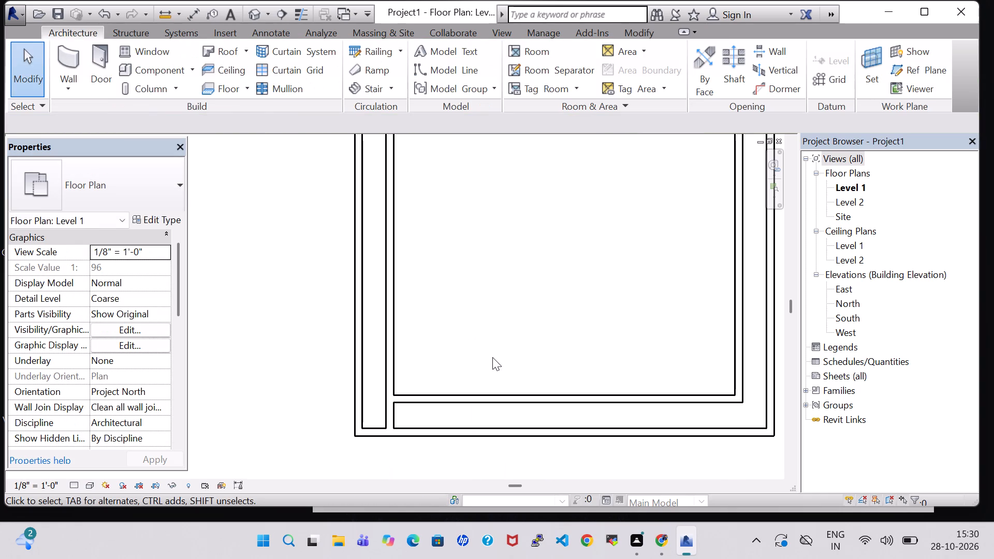
Enclose a lower-left room with a vertical wall about 15'-0" up from the lower interior wall and a horizontal wall to the left interior wall.
scroll(492, 357, down, 2)
middle_drag(508, 296, 466, 371)
click(69, 45)
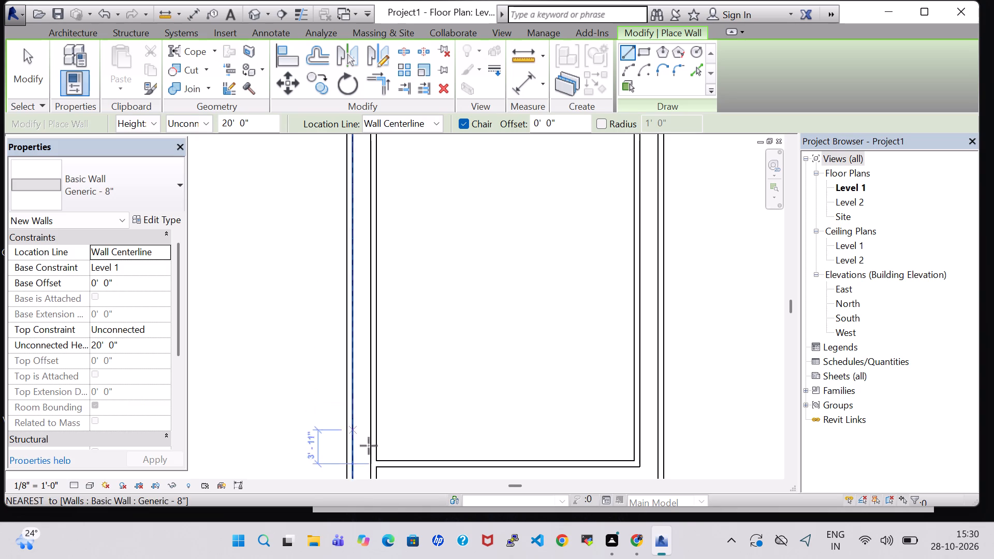
middle_drag(465, 462, 472, 361)
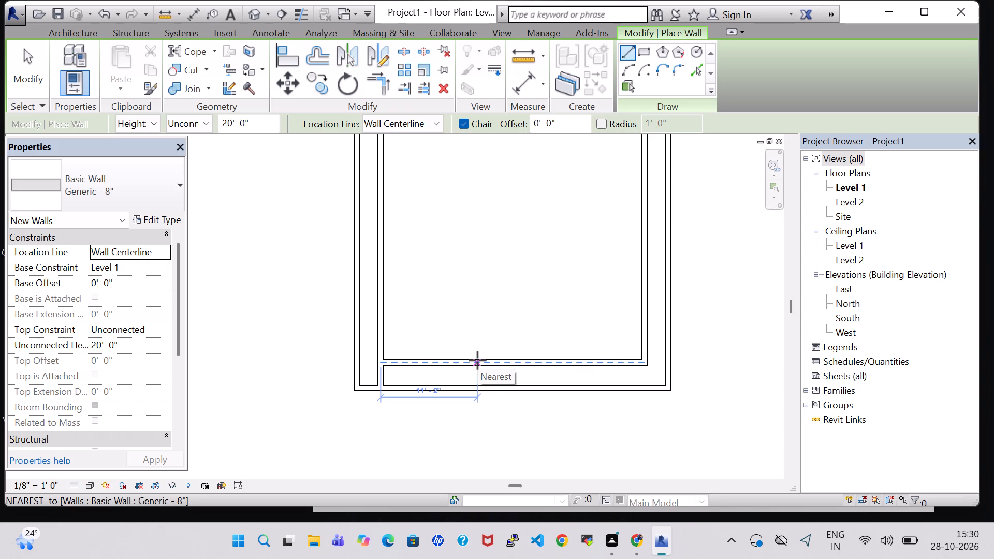
click(477, 360)
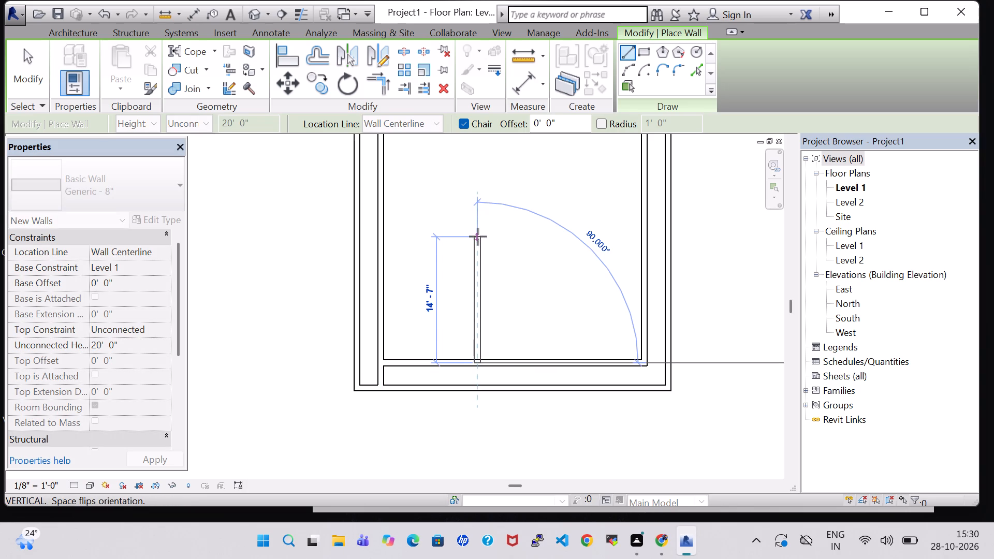
click(477, 233)
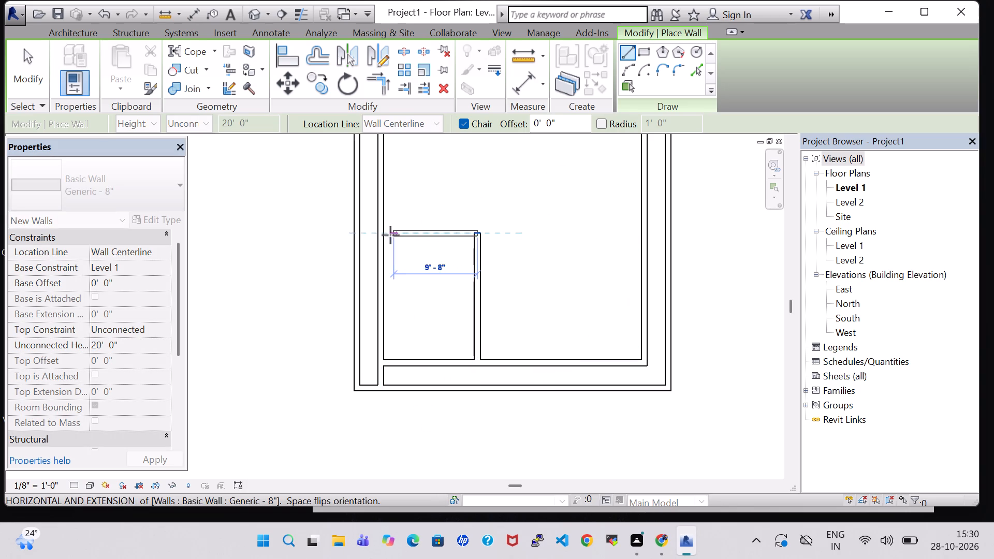
click(382, 235)
Enclose an upper-left room about 12'-4" by 11'-5" with a vertical wall from the upper interior wall and a horizontal wall to the left one.
scroll(455, 327, down, 2)
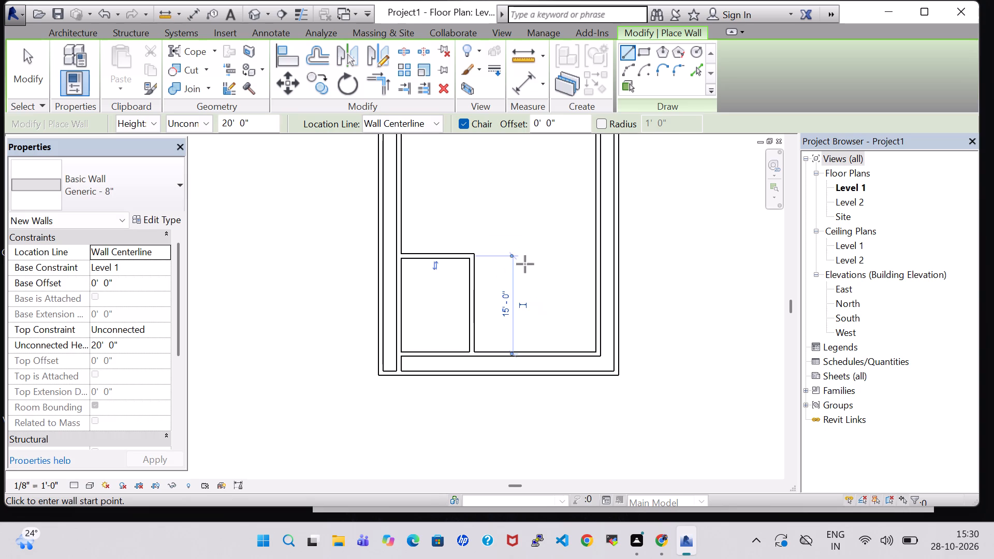
middle_drag(594, 298, 574, 463)
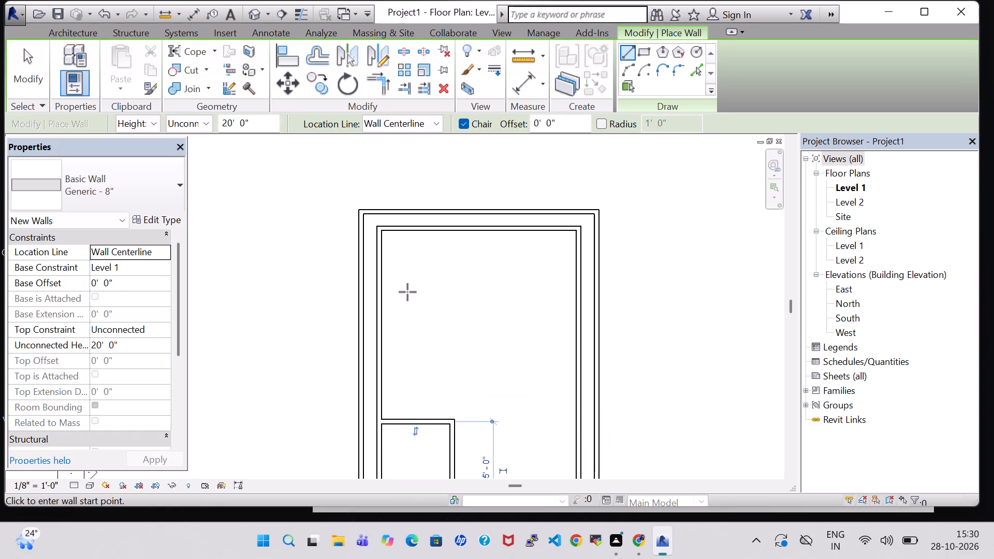
click(379, 290)
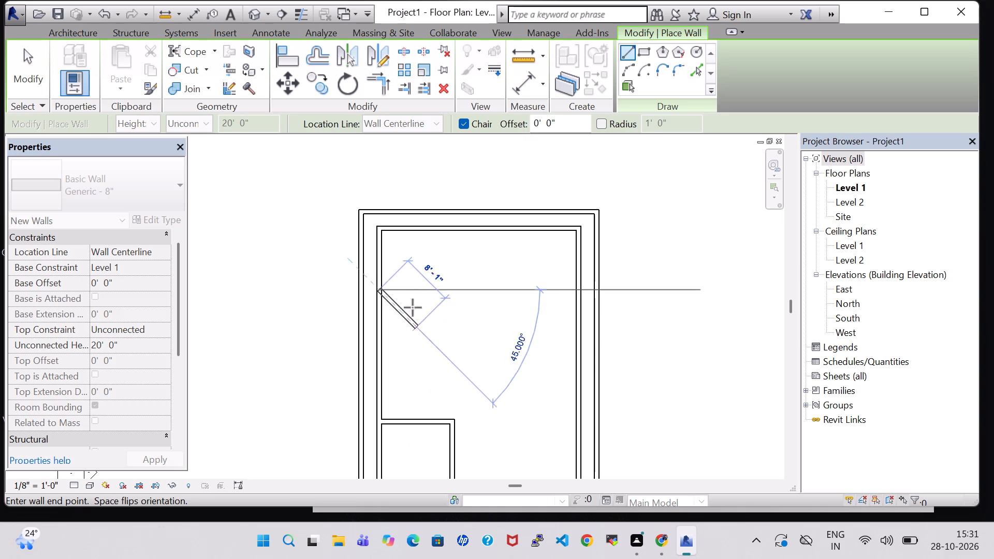
key(Escape)
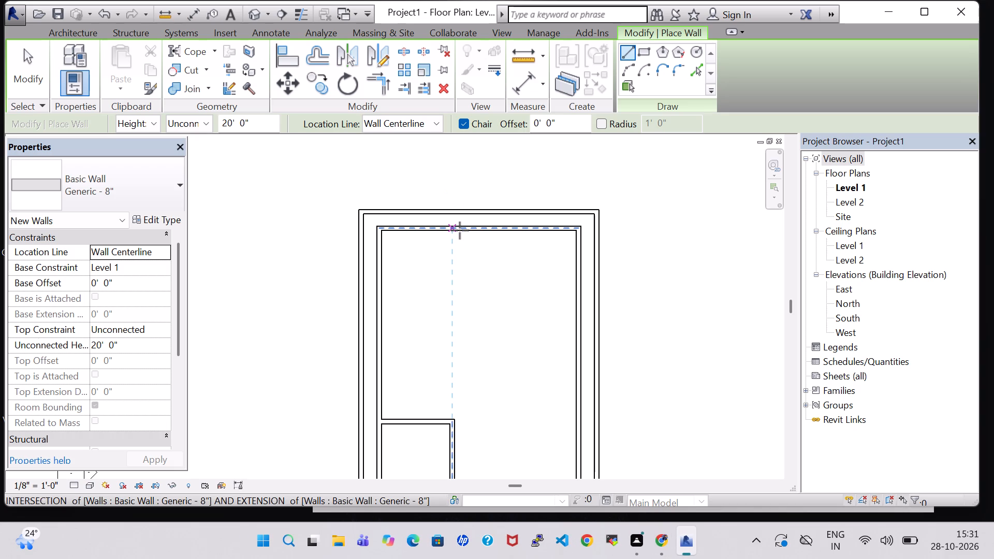
click(460, 230)
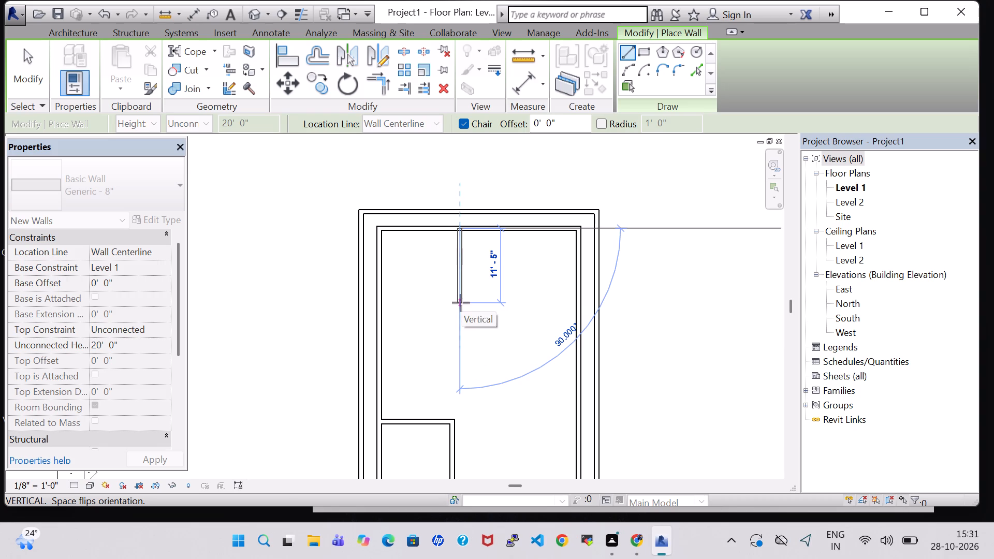
click(461, 303)
click(383, 305)
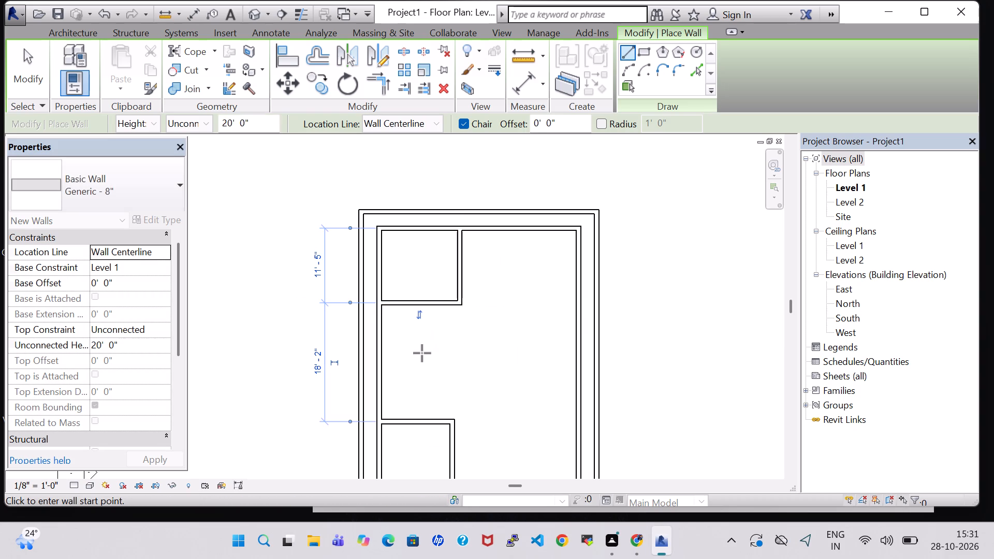
key(Escape)
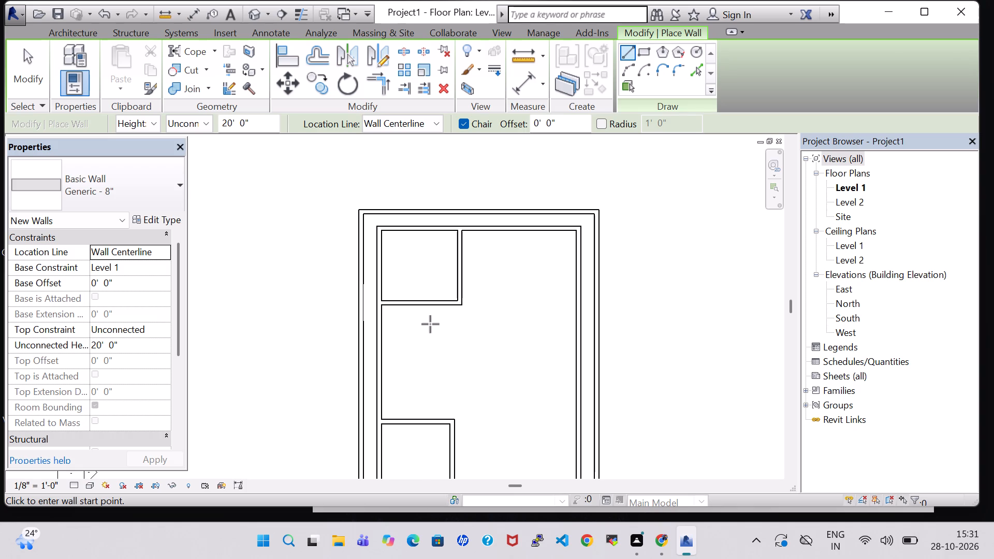
key(Escape)
Compare the Unconnected Height of the upper-left room's new walls with that of the exterior side walls.
click(463, 289)
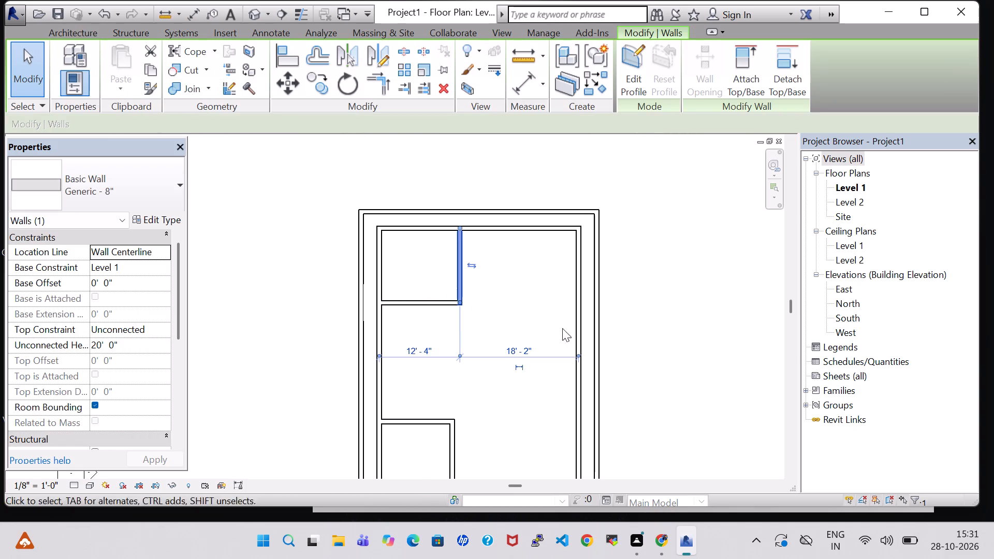
click(599, 326)
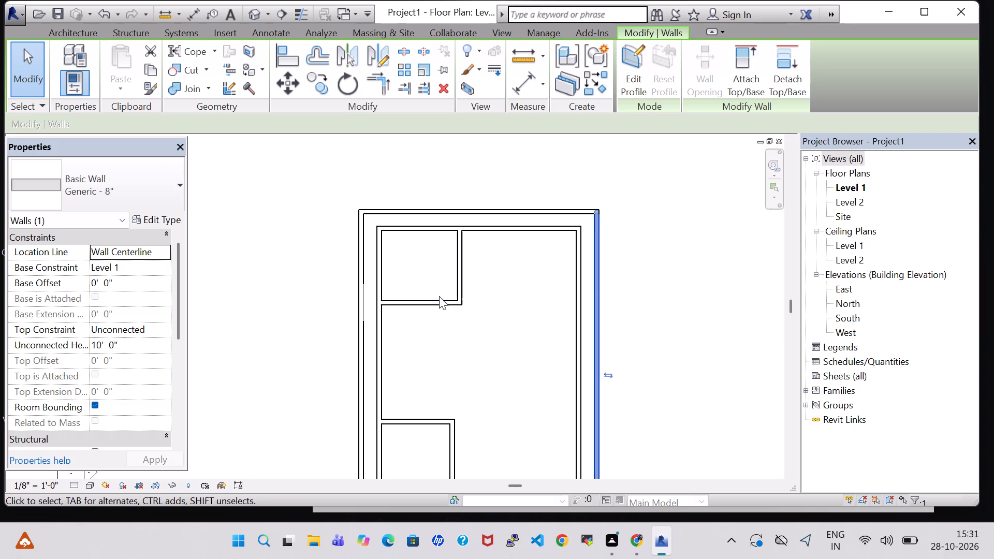
click(363, 305)
click(645, 323)
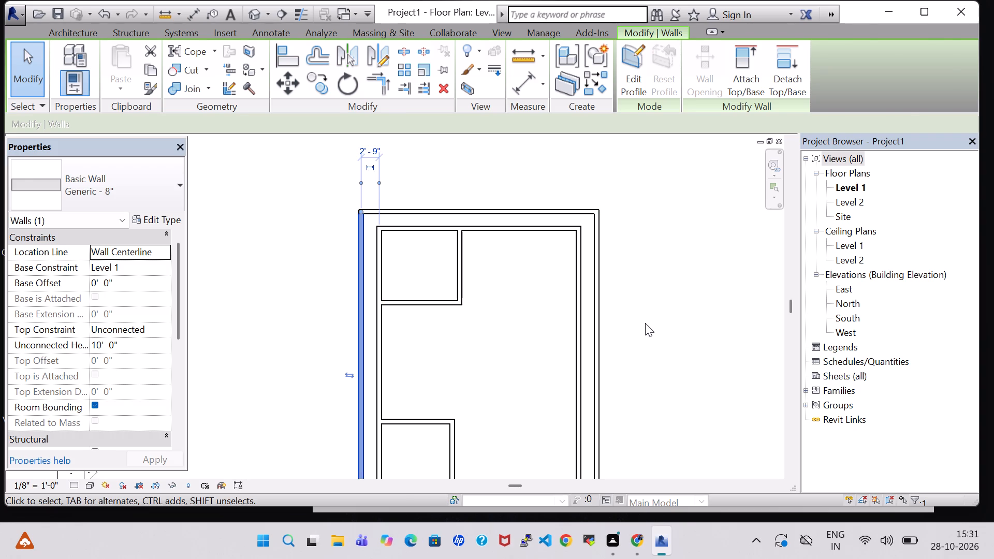
scroll(288, 317, up, 4)
scroll(288, 317, down, 2)
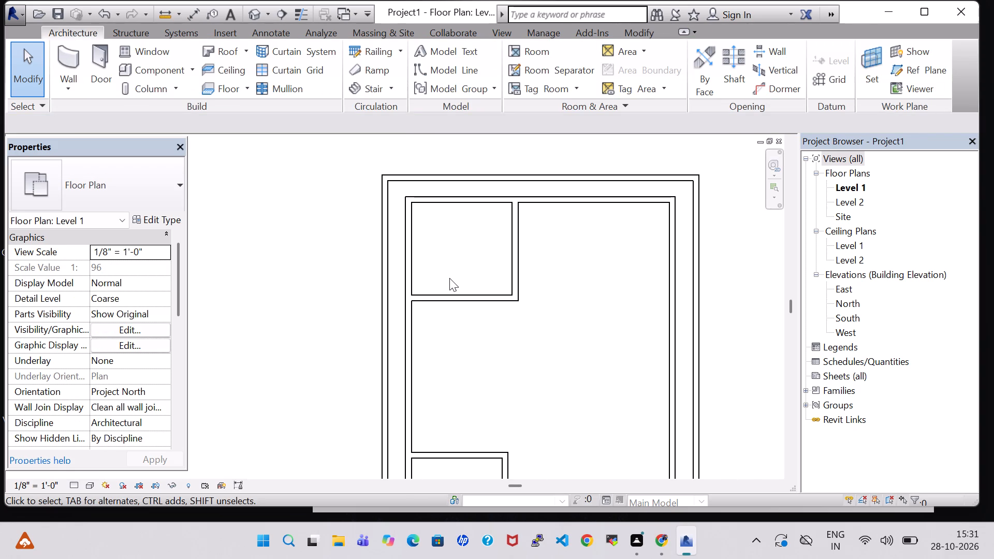
click(509, 270)
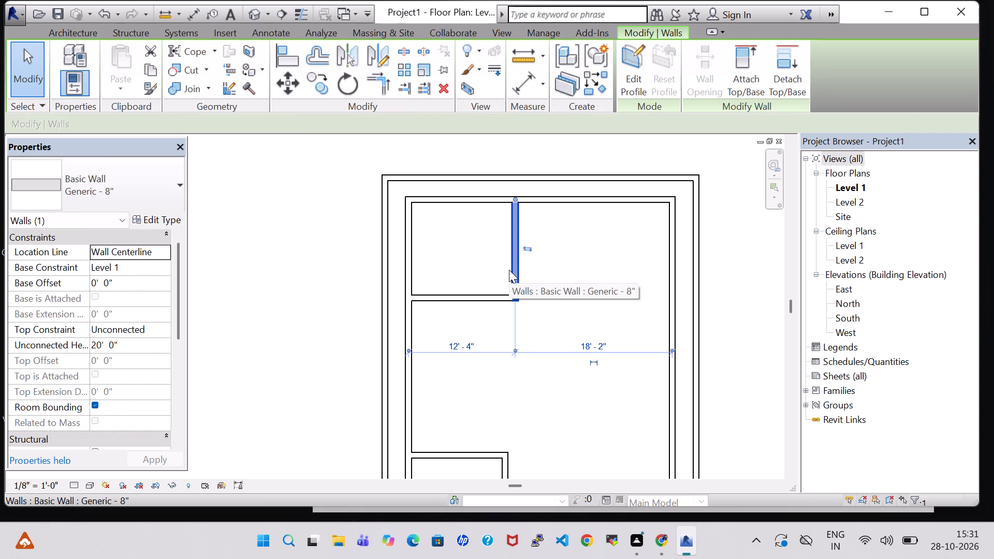
click(329, 277)
click(481, 299)
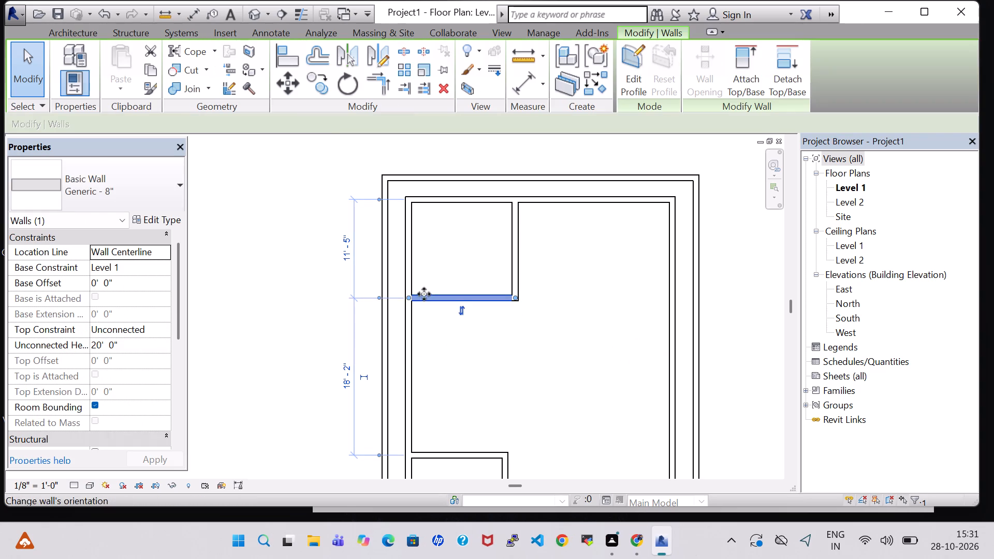
click(293, 283)
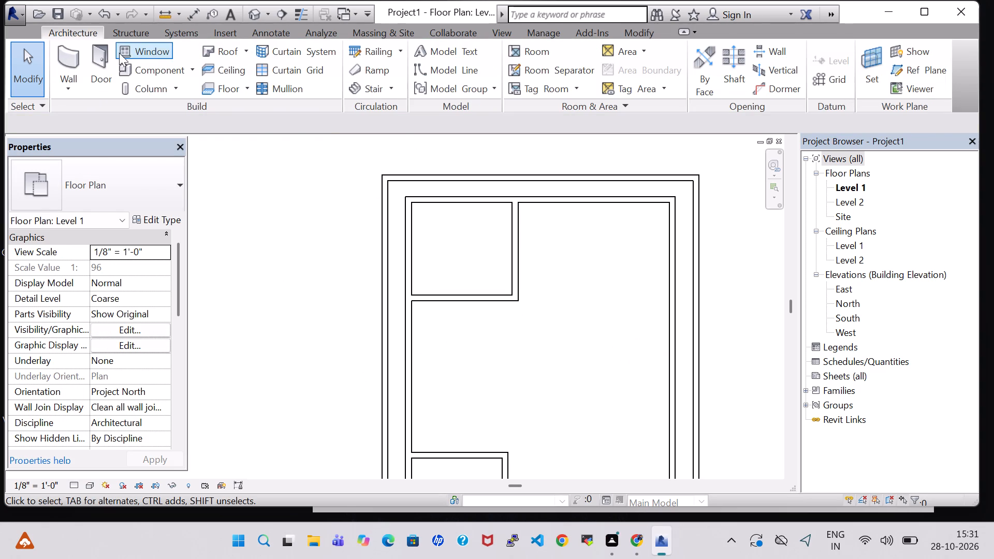
Draw a vertical wall about 18'-2" long from the midpoint of the upper-left room's bottom wall to the lower-left room's top wall.
click(80, 54)
scroll(576, 424, down, 2)
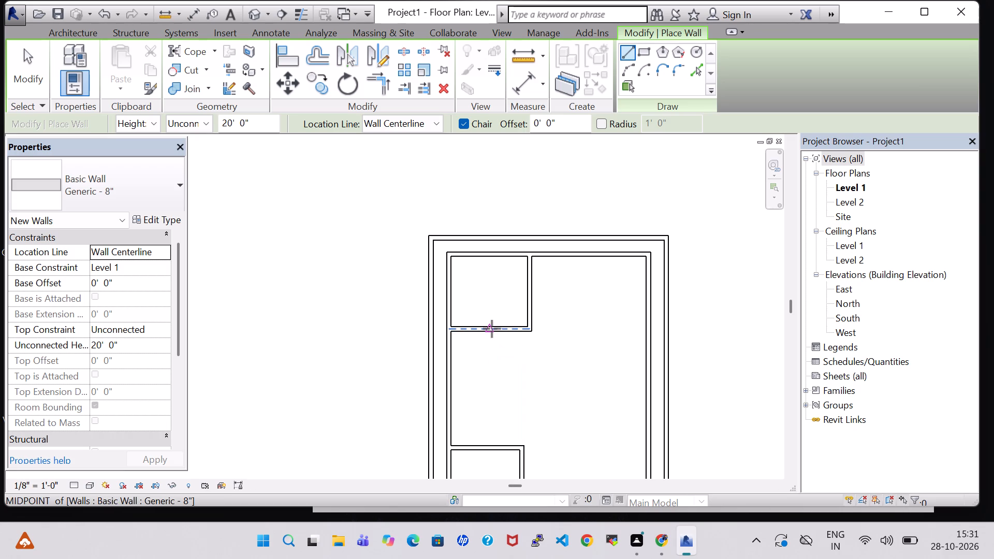
click(492, 329)
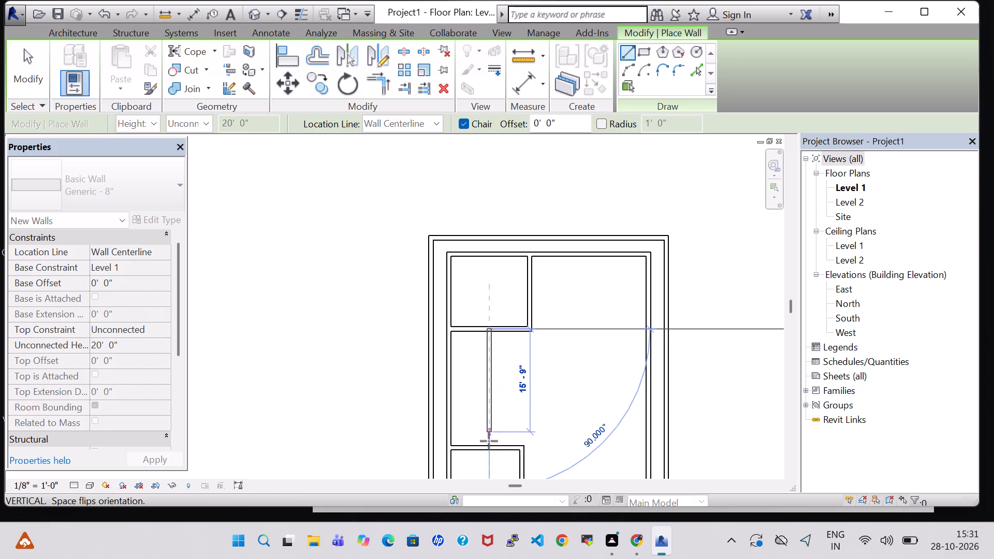
click(490, 447)
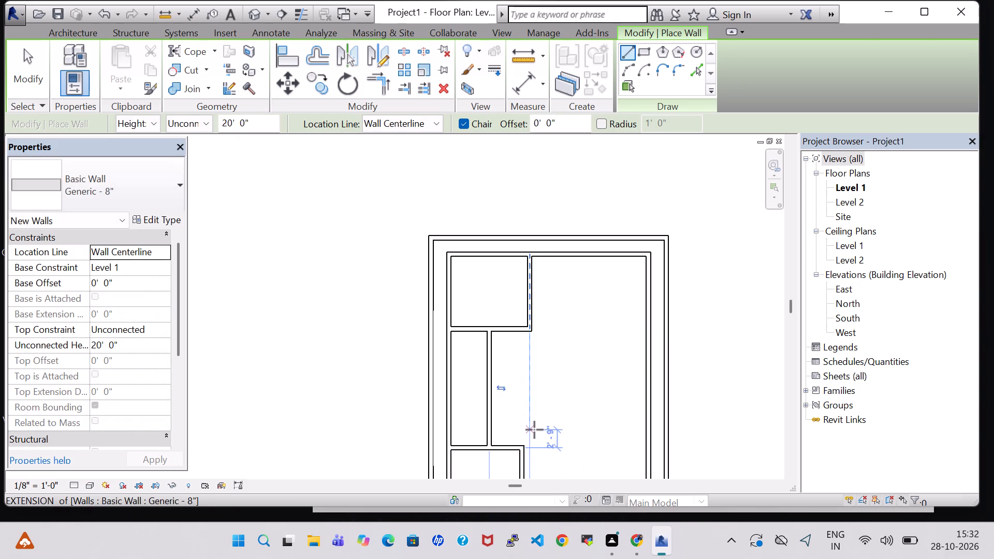
key(Escape)
key(Escape)
Nudge the vertical wall between the two left rooms two increments to the right.
click(487, 376)
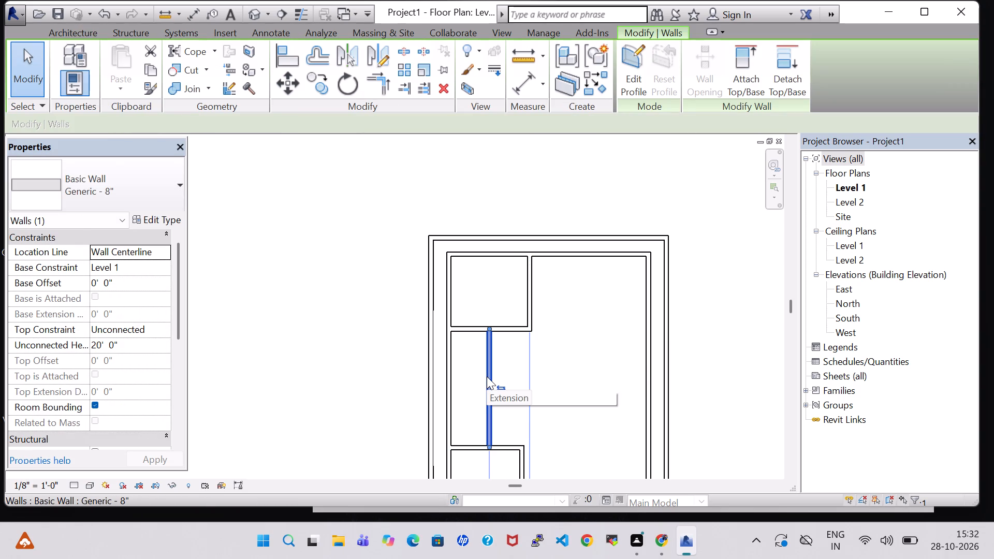
key(Right)
key(Right)
click(384, 359)
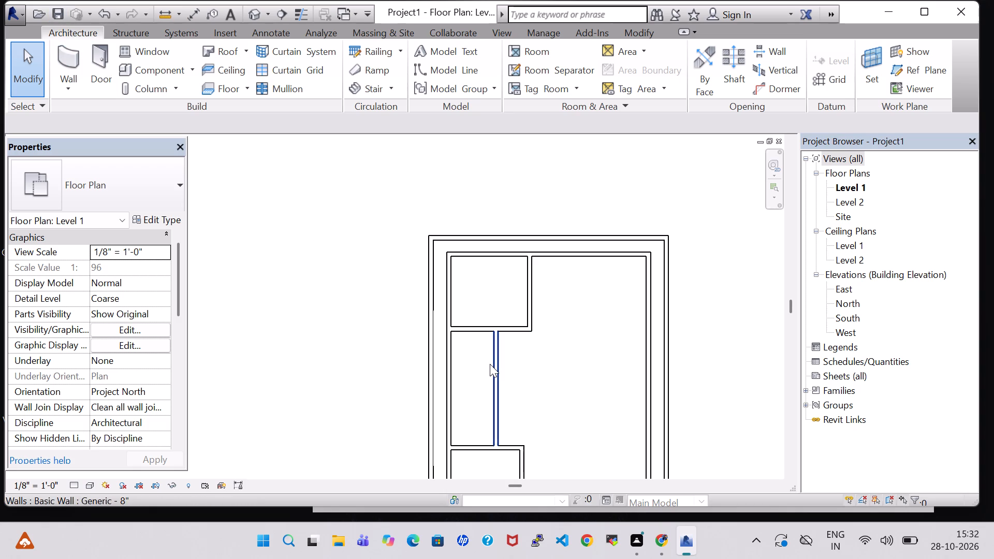
key(Escape)
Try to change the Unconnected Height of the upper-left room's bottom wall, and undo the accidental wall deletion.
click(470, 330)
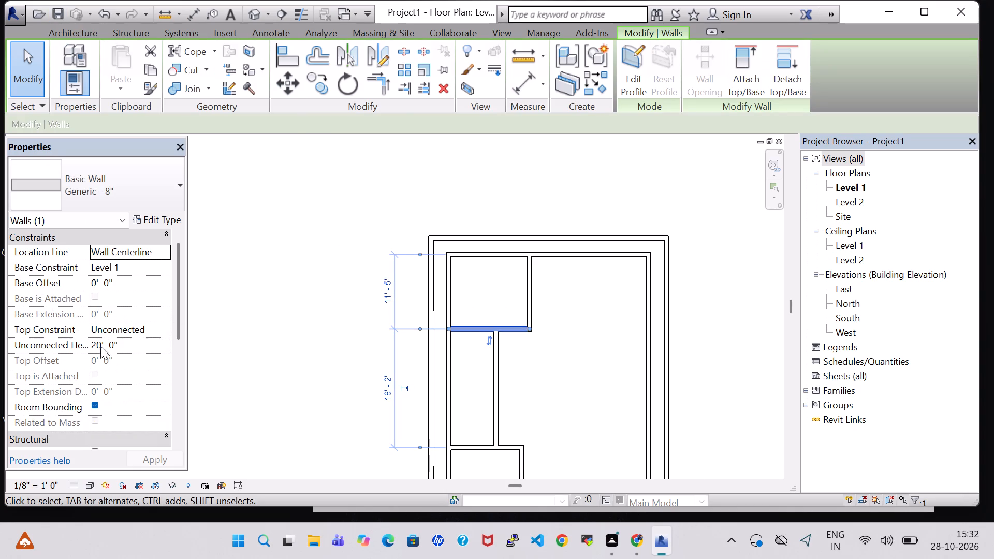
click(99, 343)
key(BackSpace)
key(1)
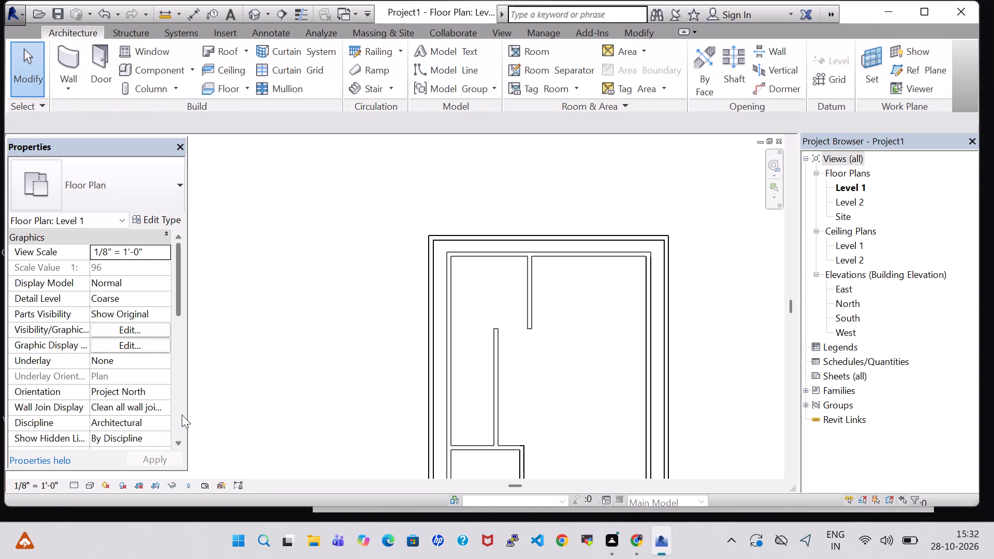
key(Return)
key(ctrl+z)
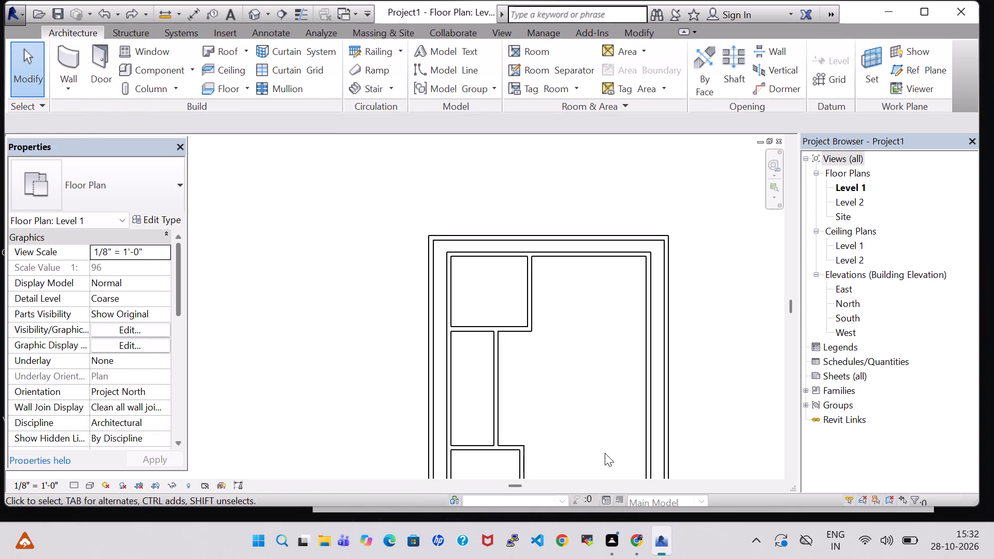
Set the Unconnected Height of the upper-left room's right wall to 10'-0".
click(528, 270)
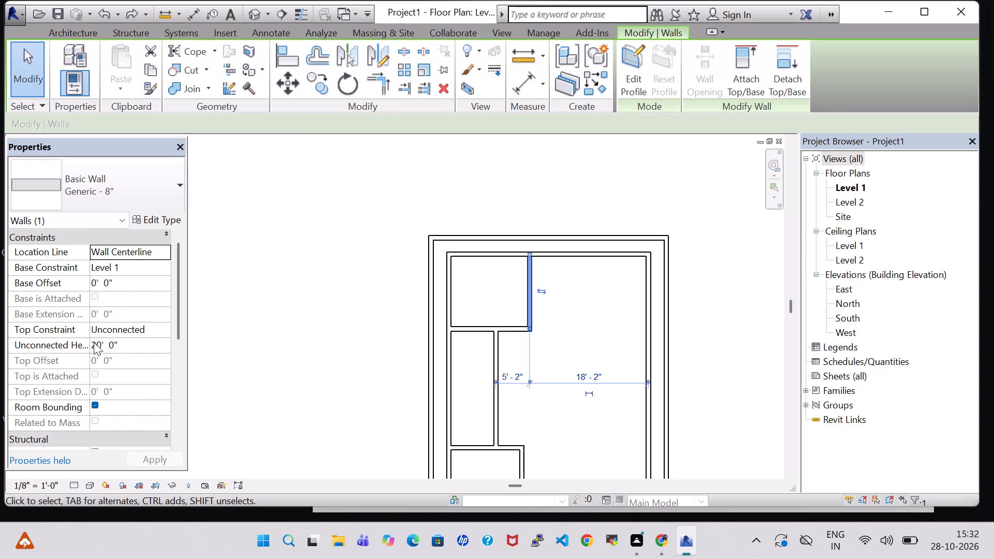
click(96, 341)
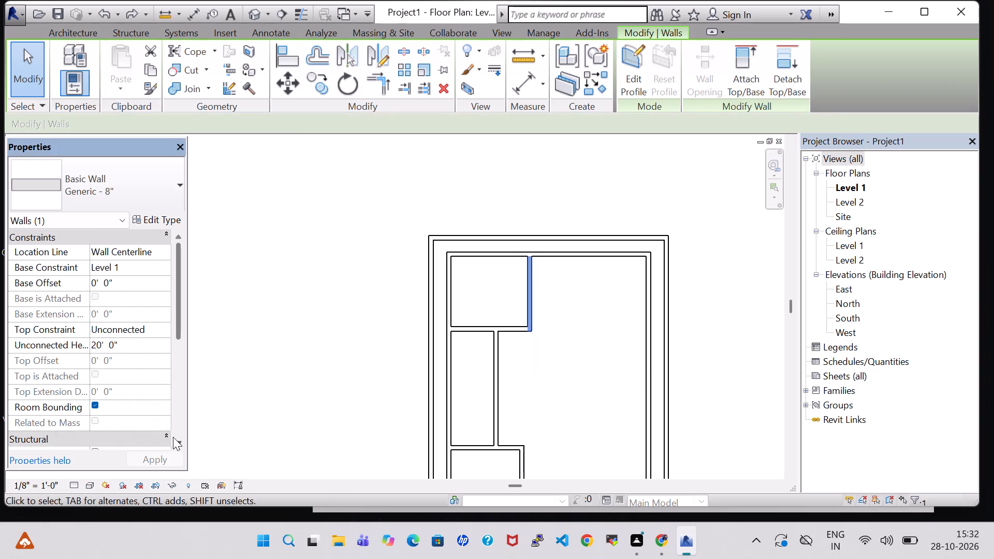
key(Right)
key(BackSpace)
key(1)
key(Return)
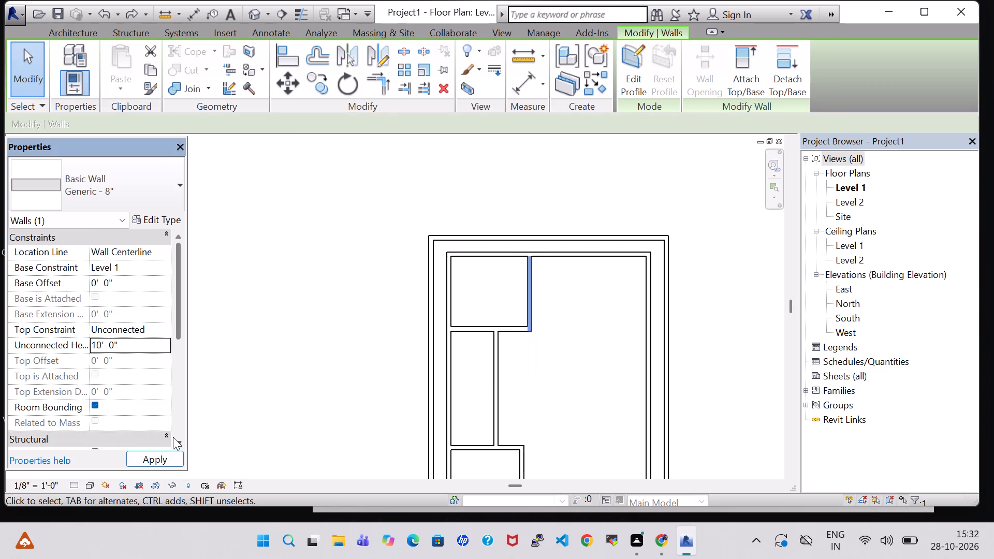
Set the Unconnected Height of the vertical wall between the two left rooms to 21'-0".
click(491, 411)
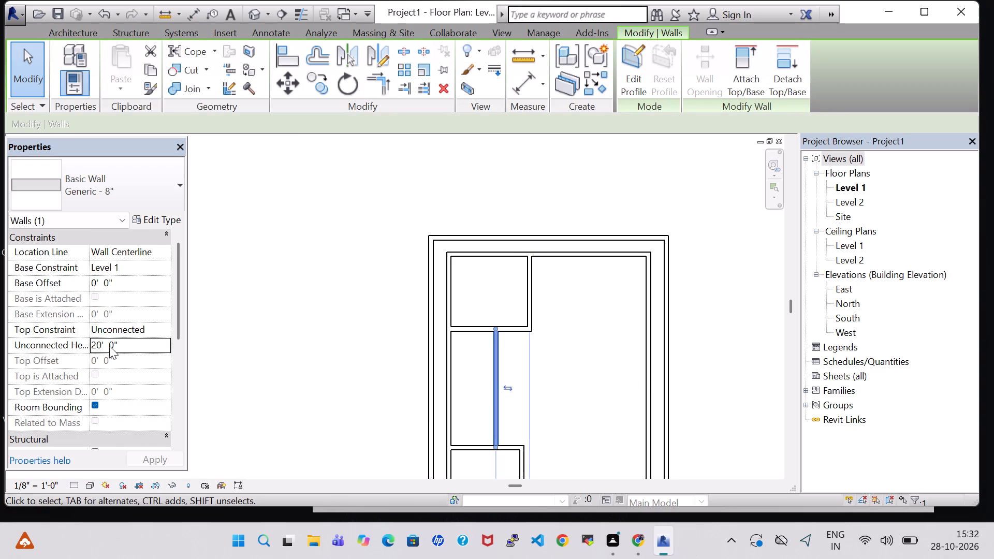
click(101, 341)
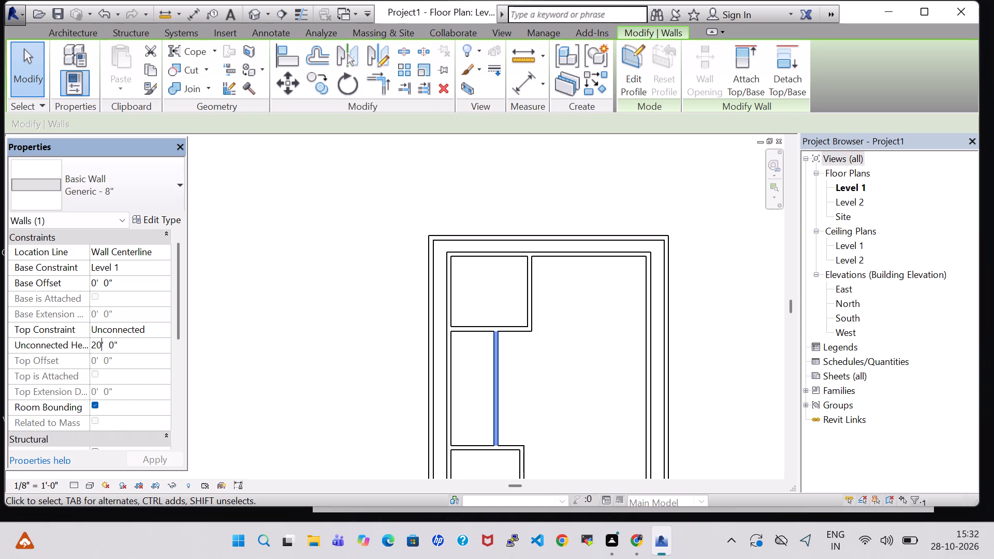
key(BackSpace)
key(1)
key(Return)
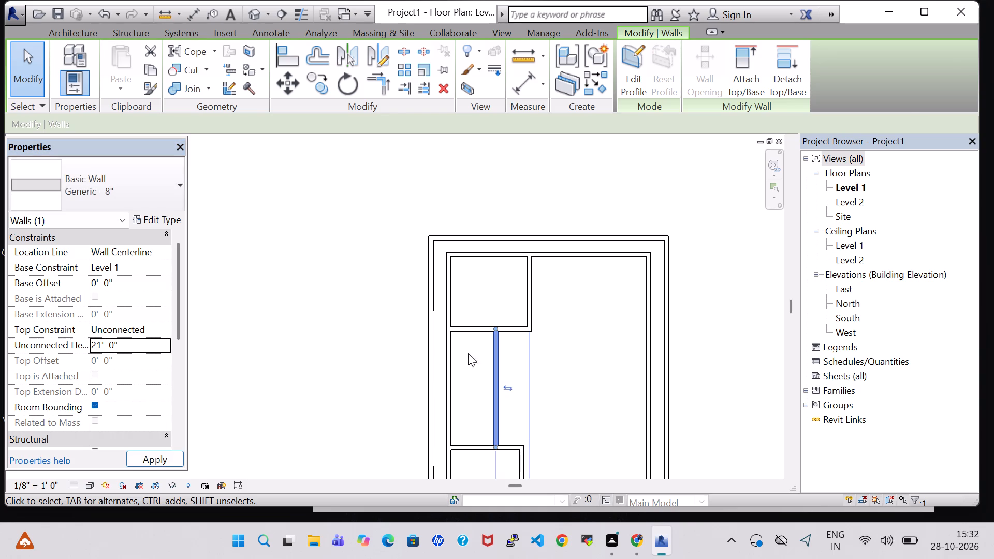
Set the Unconnected Height of the upper-left room's bottom wall to 10'-0".
click(468, 340)
click(468, 335)
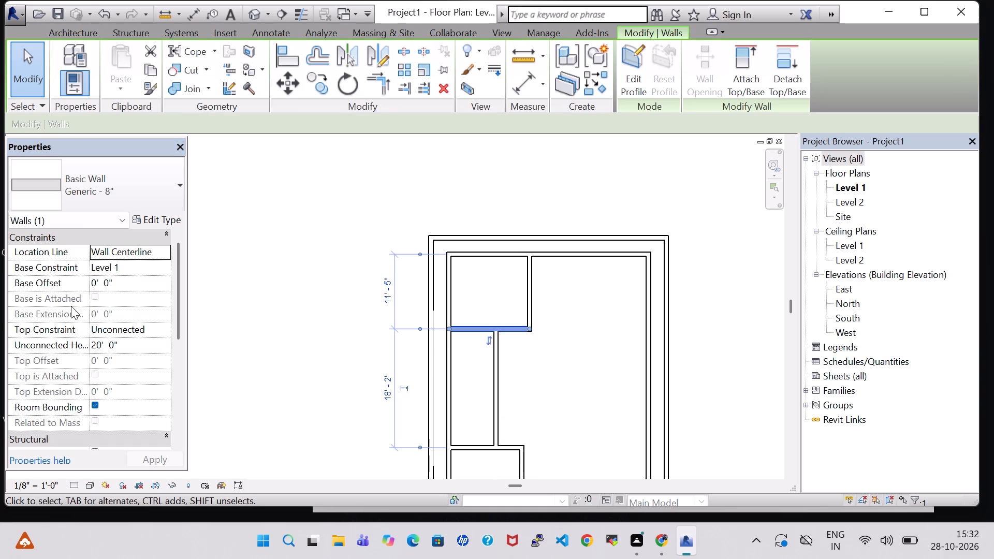
click(99, 342)
key(BackSpace)
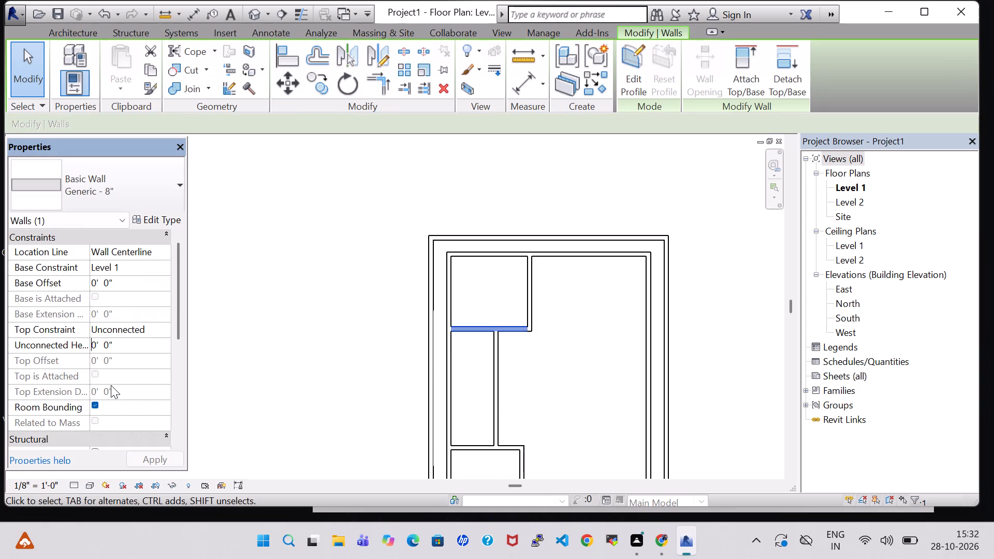
key(1)
key(Return)
click(713, 290)
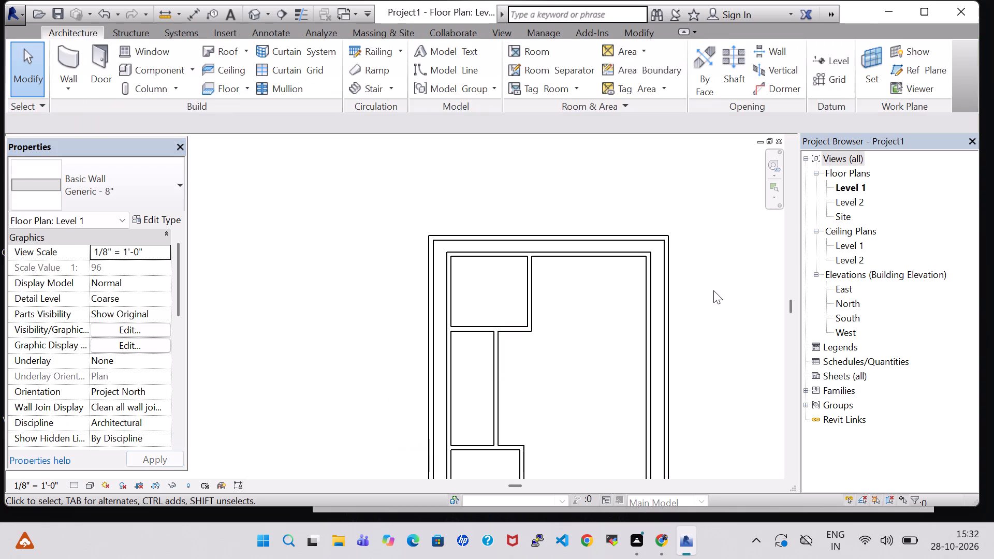
Check the upper-left room's wall heights and set the middle vertical wall's Unconnected Height to 10'-0".
click(538, 288)
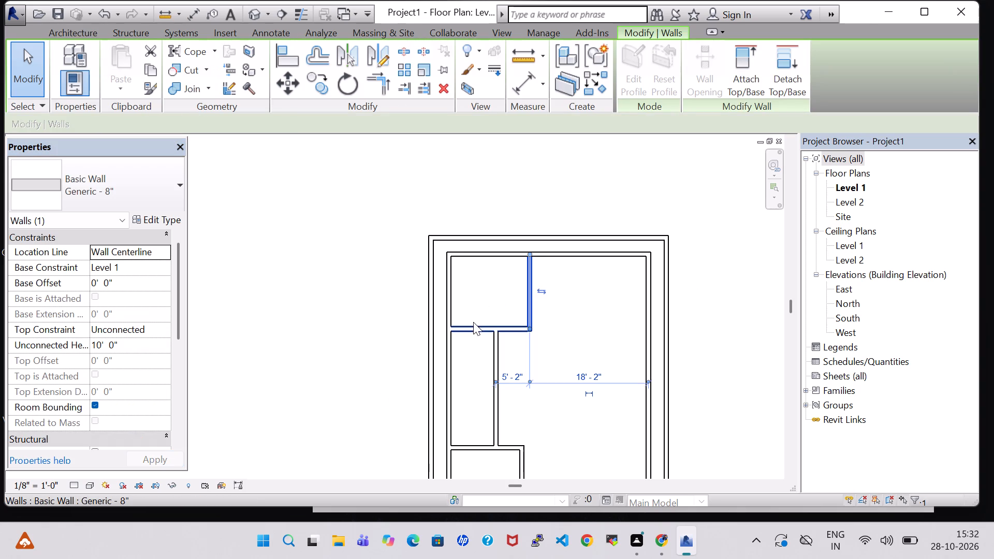
click(473, 322)
click(490, 385)
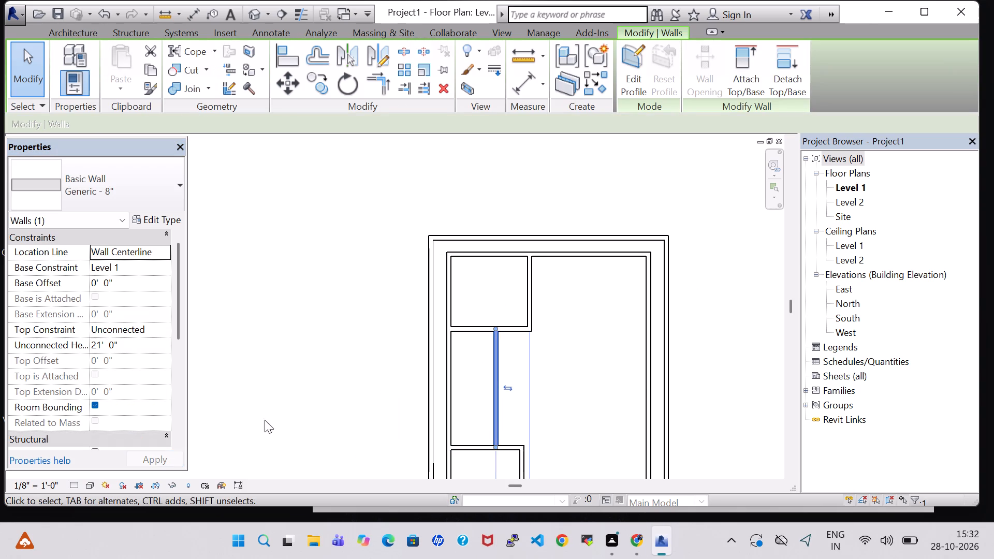
click(102, 342)
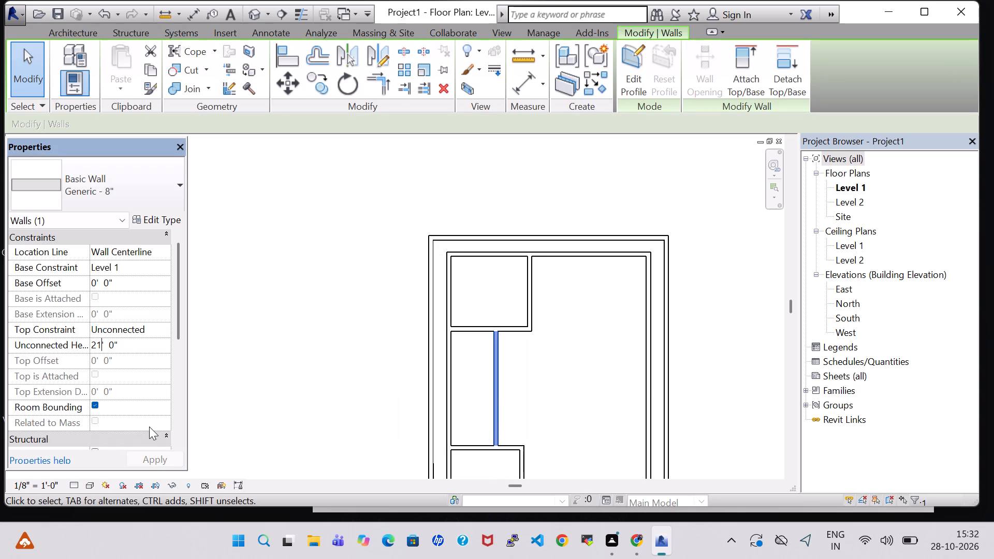
key(BackSpace)
key(BackSpace)
key(1)
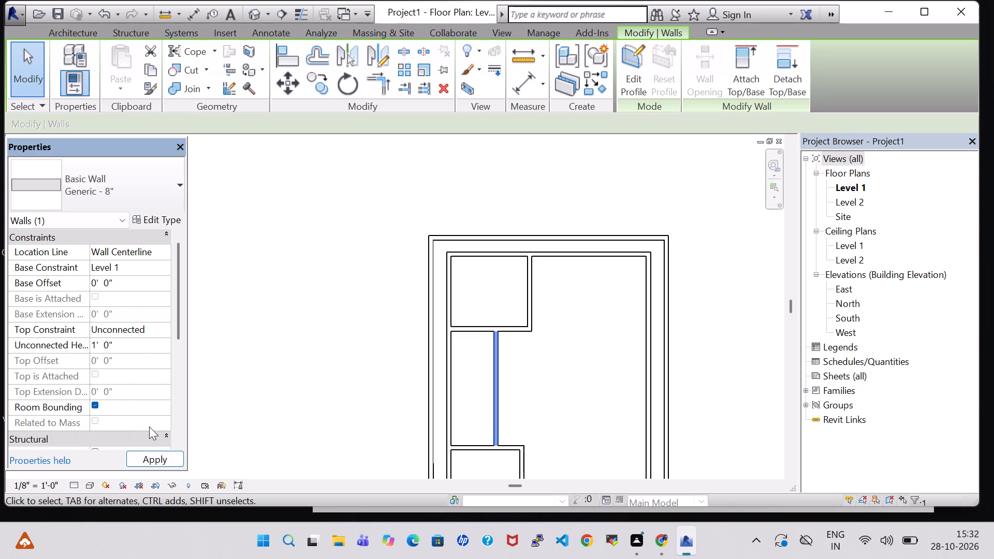
key(0)
key(Return)
click(288, 385)
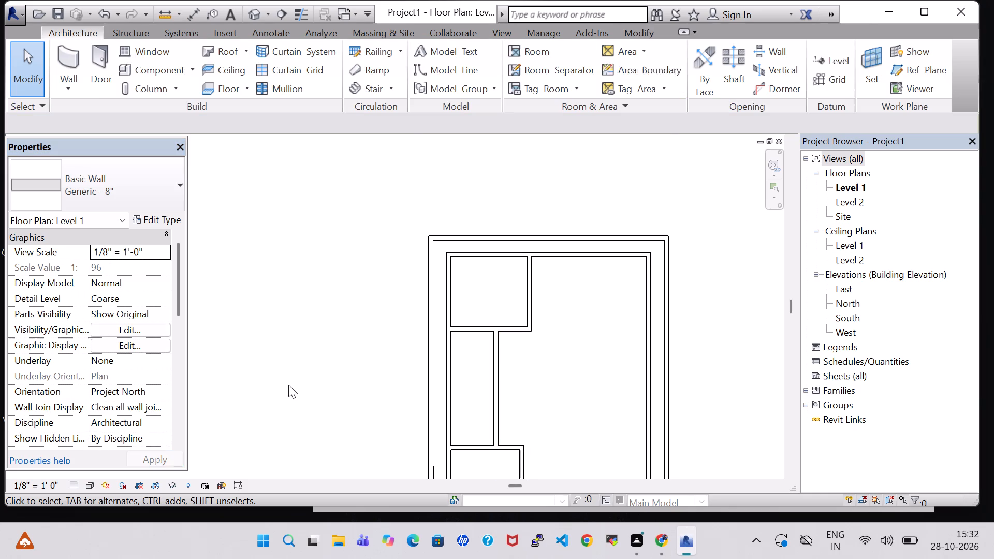
Set the Unconnected Height of the lower-left room's top wall to 10'-0".
middle_drag(288, 385, 290, 279)
click(478, 348)
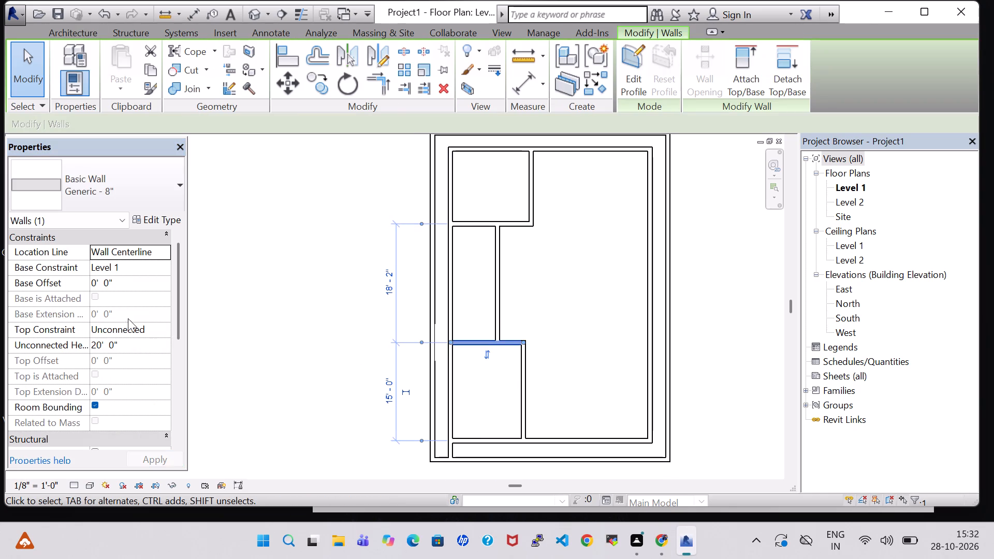
click(97, 347)
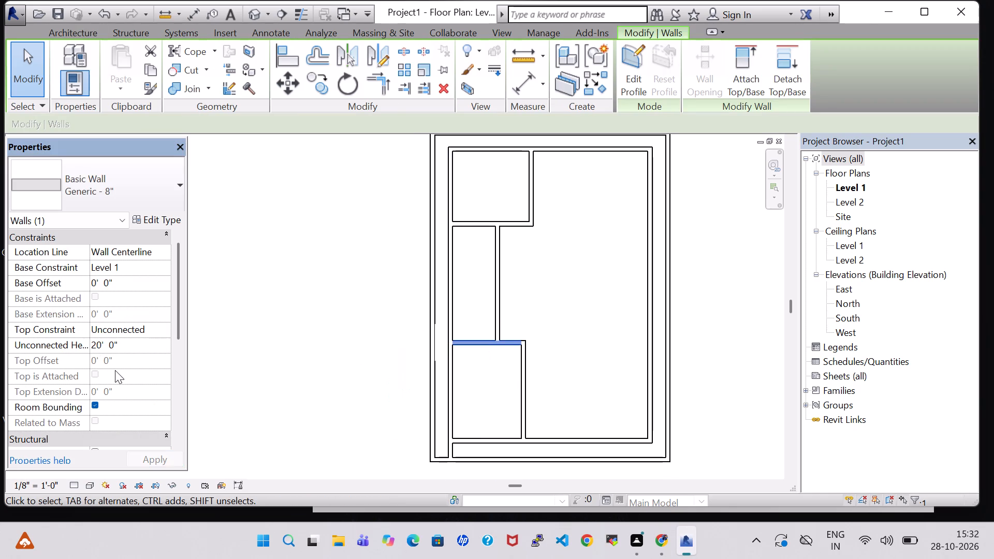
key(BackSpace)
key(1)
key(Return)
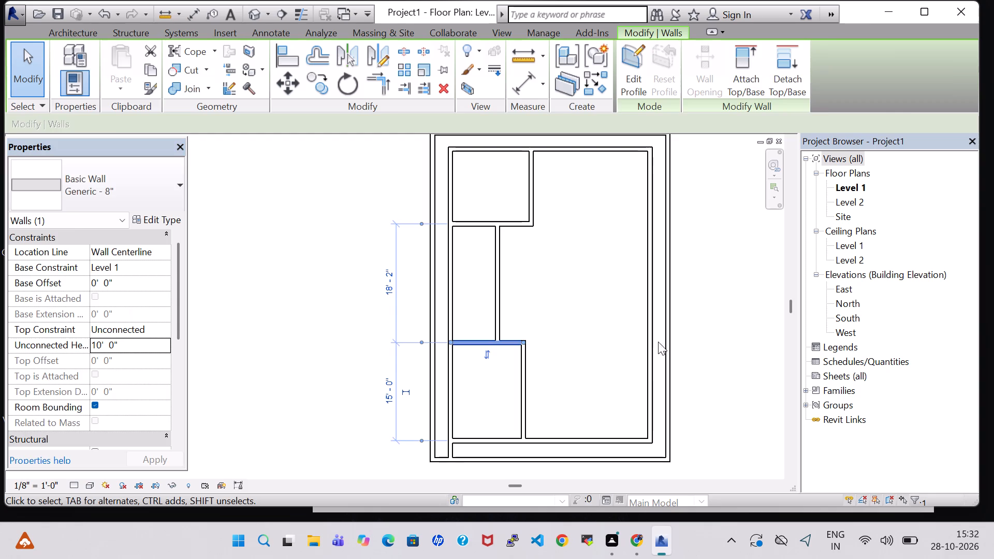
click(720, 332)
Set the Unconnected Height of the lower-left room's right wall to 10'-0".
click(516, 373)
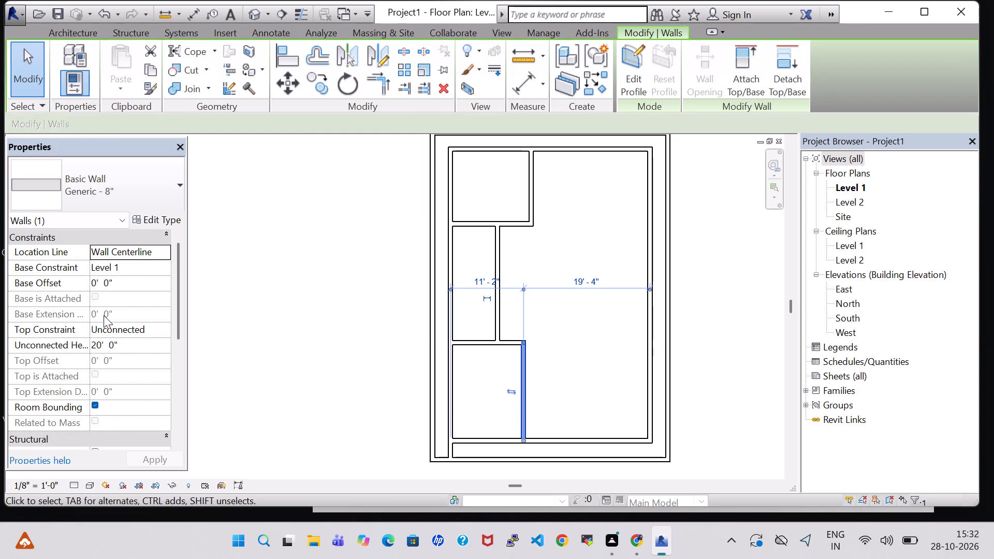
click(97, 346)
key(BackSpace)
key(1)
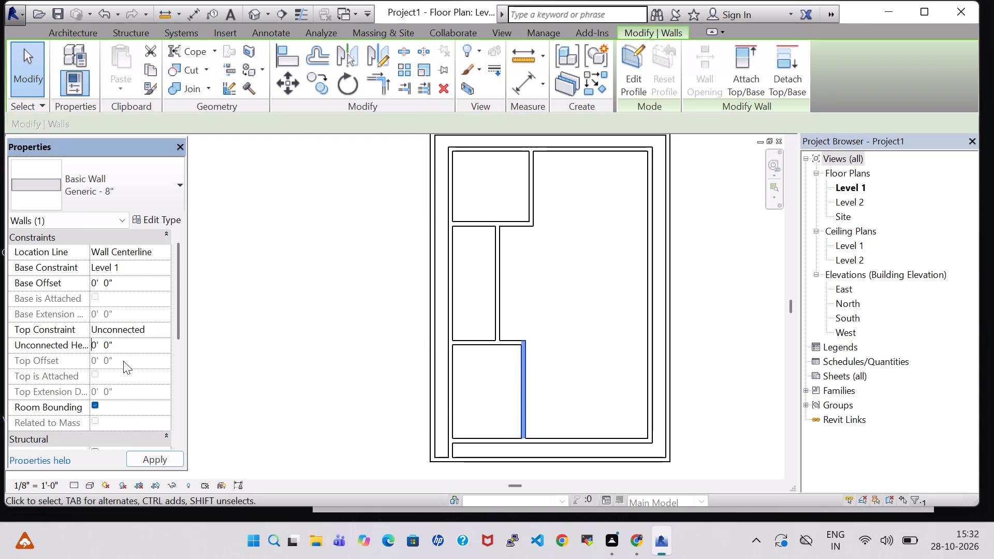
key(Return)
click(699, 246)
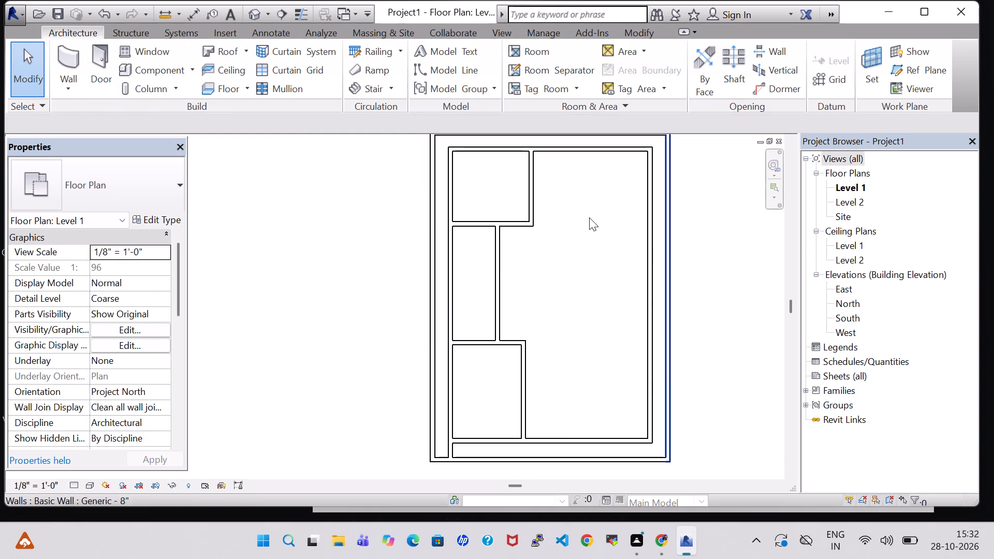
Draw a 10'-0" high horizontal partition across the middle-left room, about 5'-11" above the lower-left room's top wall.
click(69, 48)
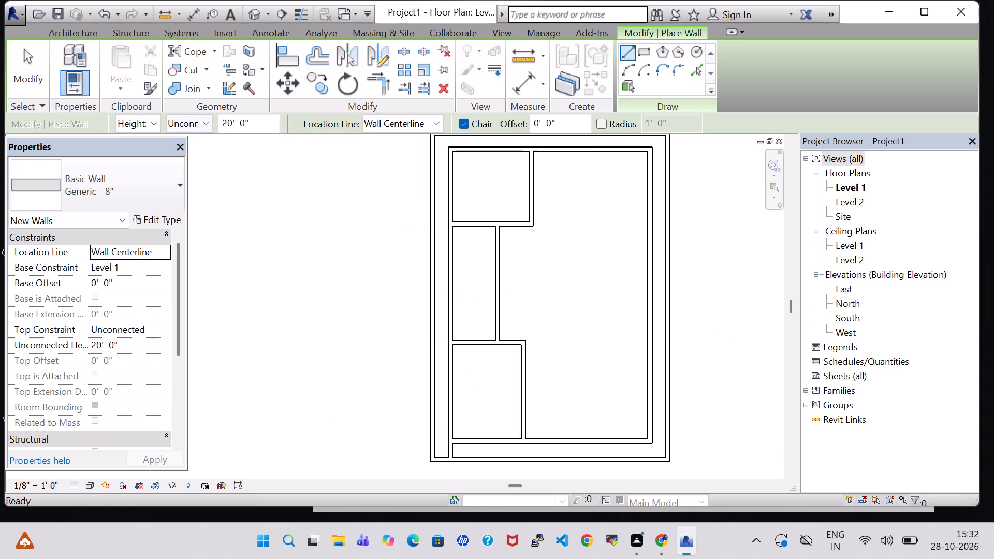
click(225, 123)
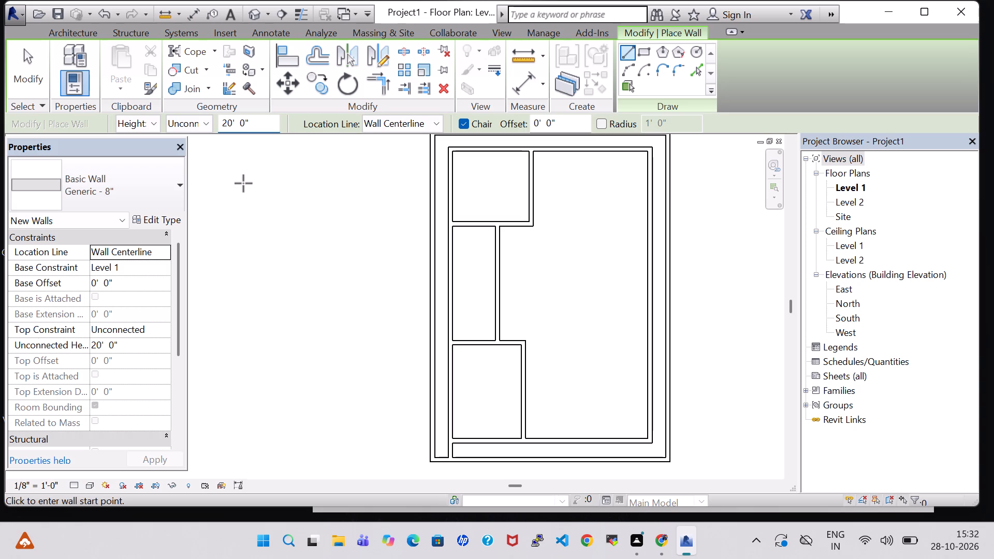
key(BackSpace)
key(1)
key(Return)
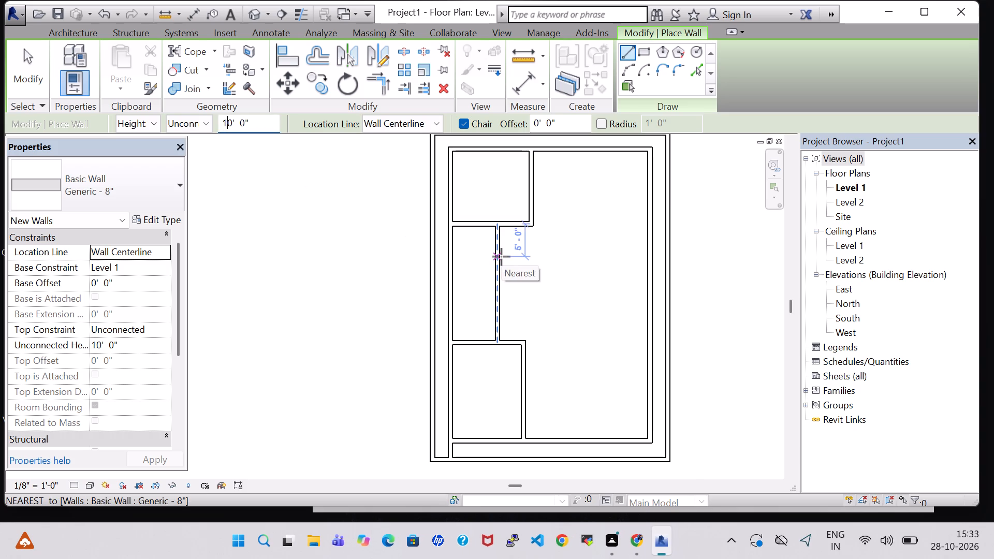
scroll(501, 257, up, 1)
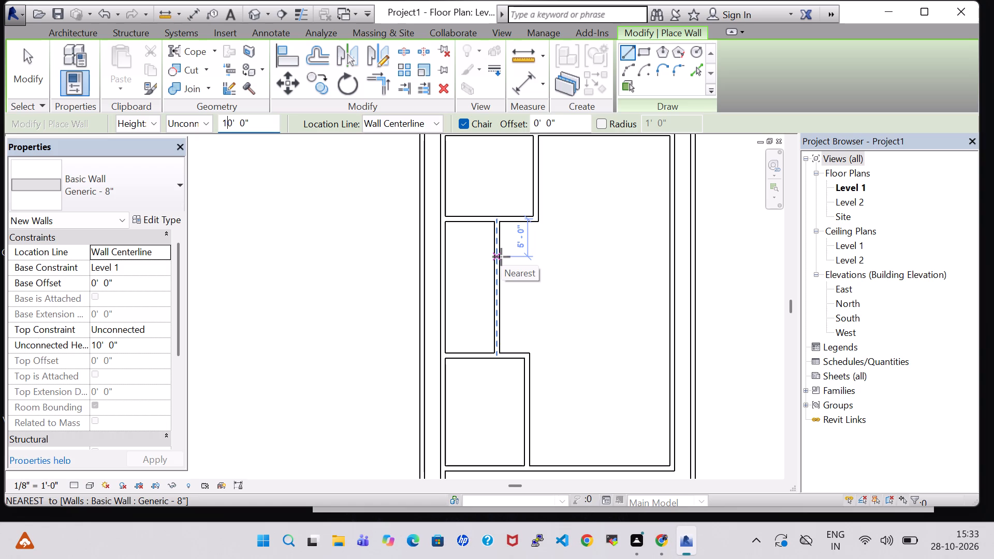
scroll(501, 257, up, 4)
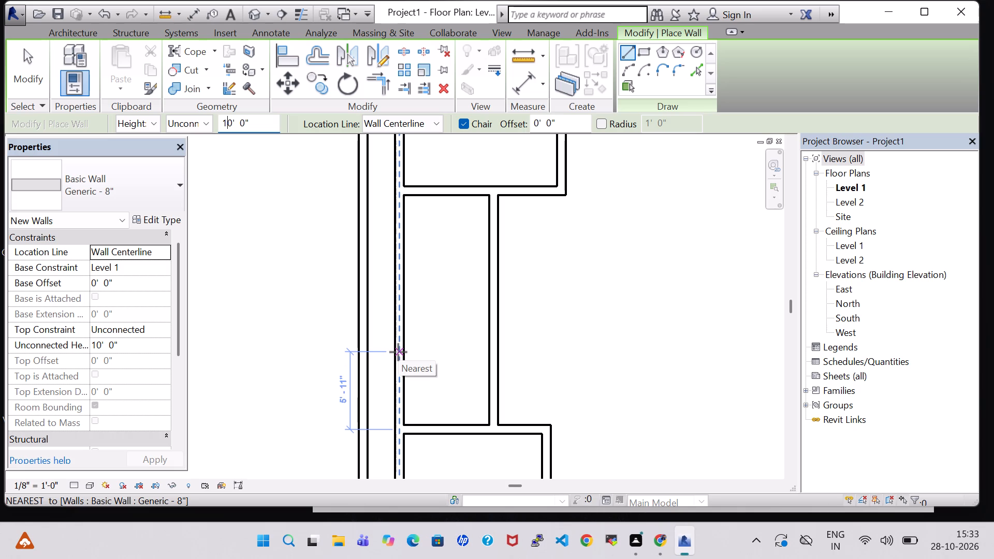
click(398, 351)
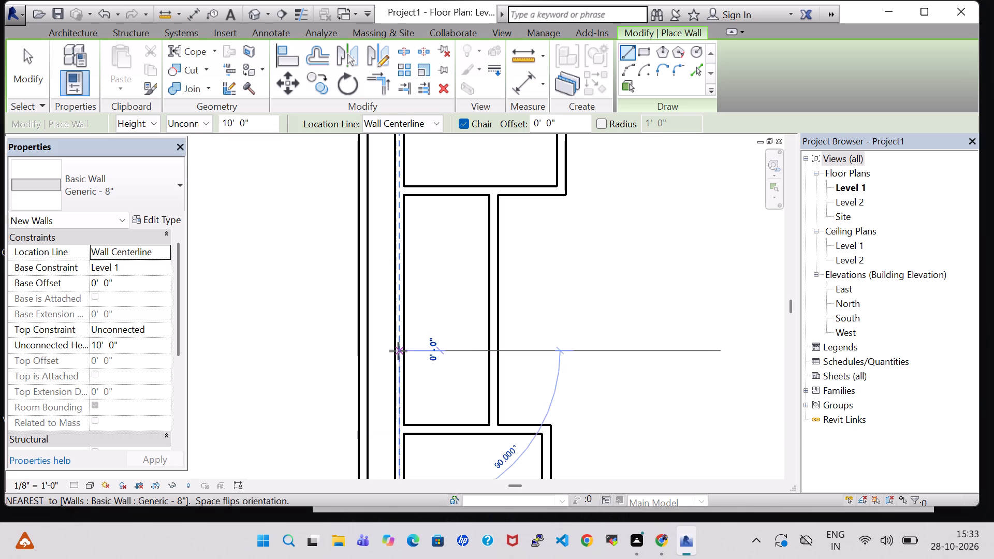
click(503, 352)
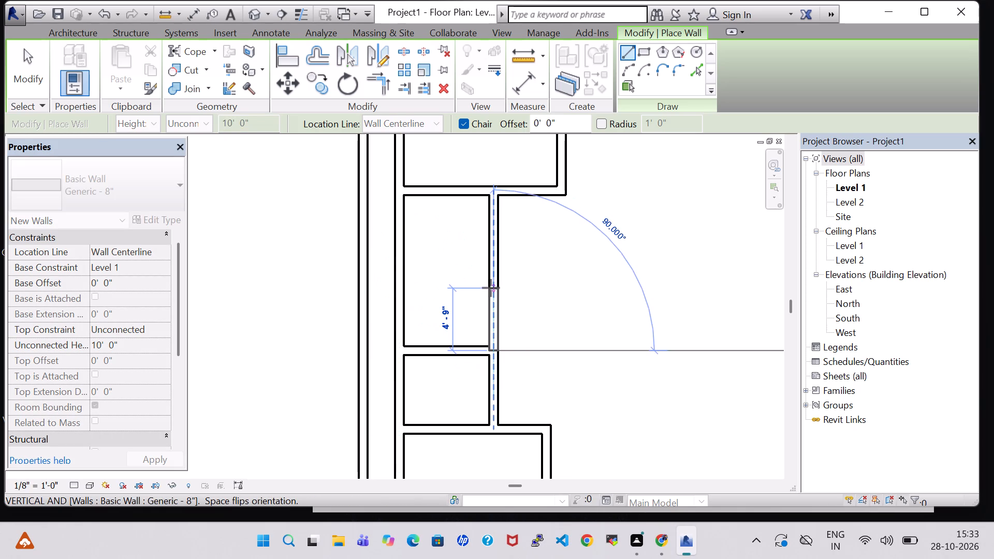
key(Escape)
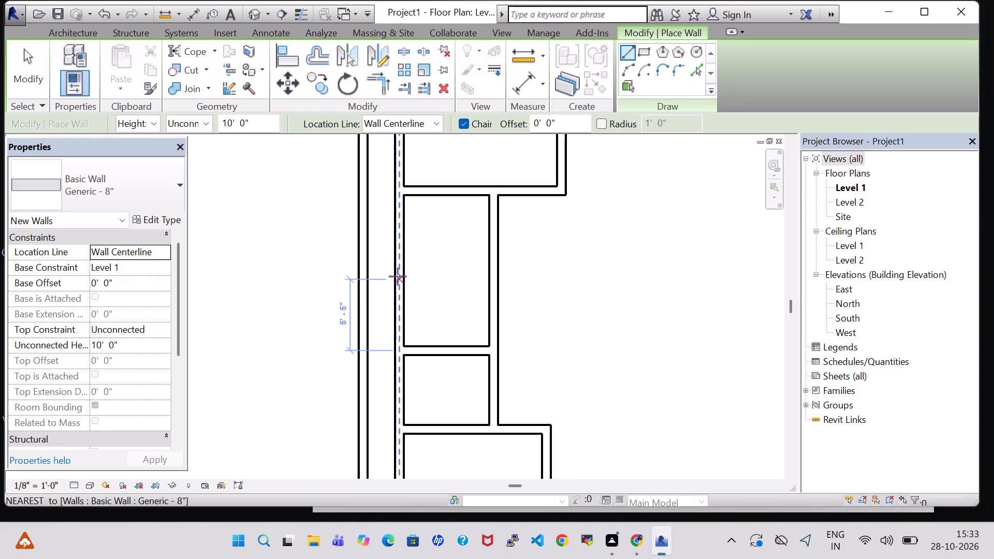
Draw a second horizontal partition about 7'-6" long across the middle-left space, halfway between the first partition and the upper-left room.
click(398, 271)
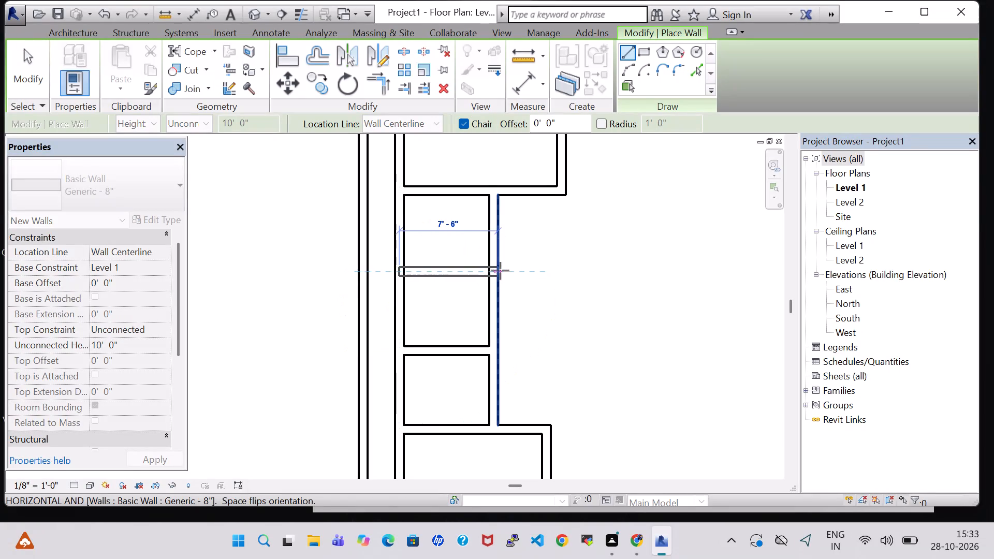
click(500, 271)
key(Escape)
key(Escape)
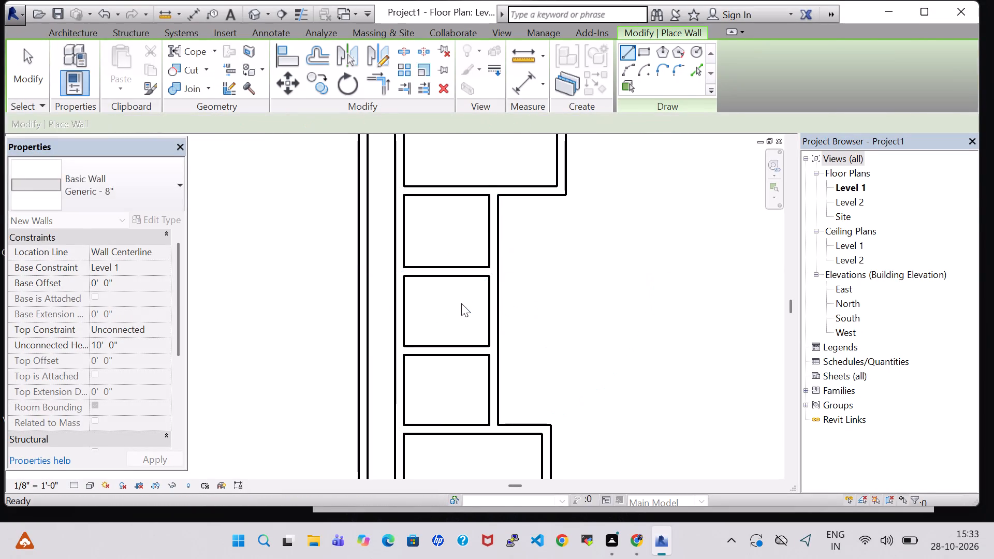
Nudge the lower-left room's right wall two increments to the right.
scroll(461, 303, down, 3)
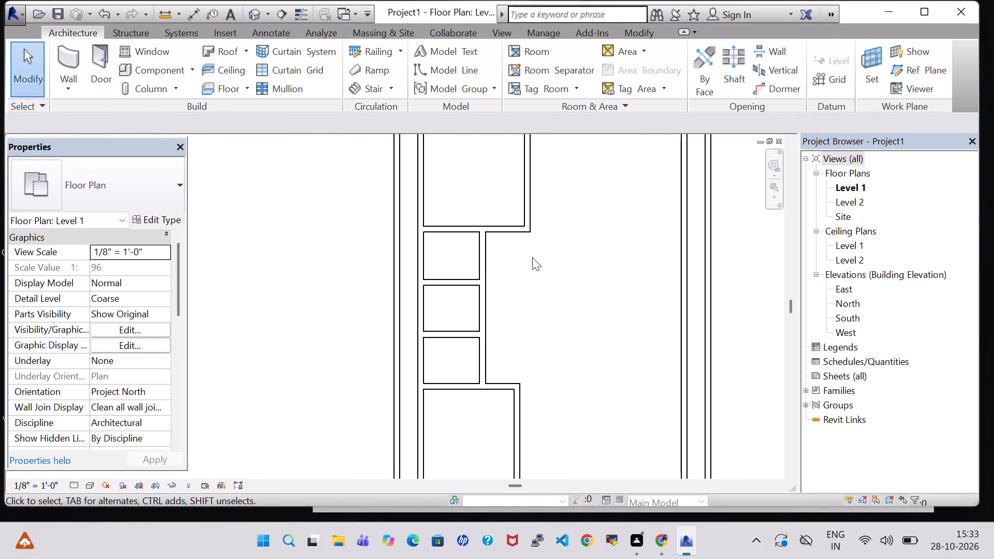
scroll(530, 257, down, 2)
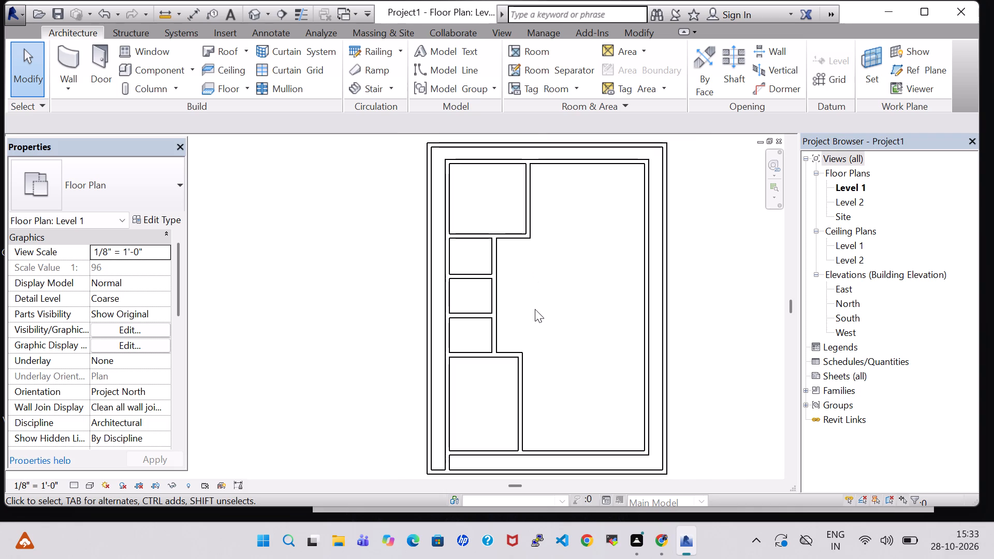
click(521, 372)
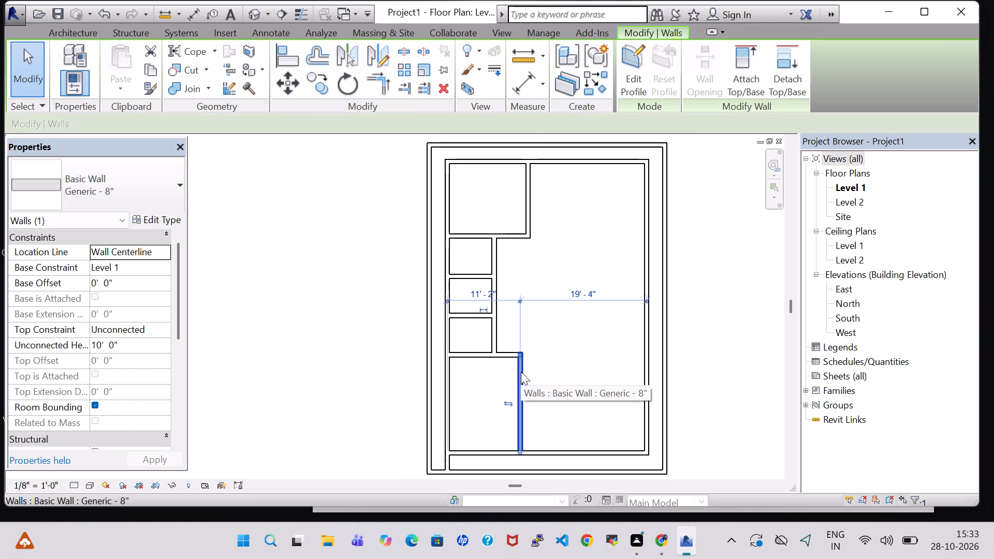
key(Right)
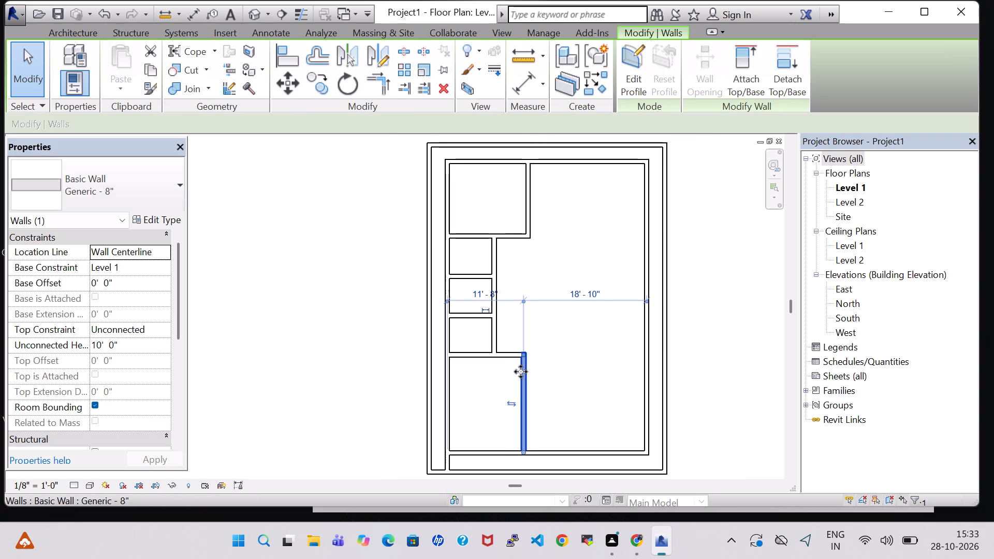
key(Right)
Nudge the upper-left room's right wall three increments to the right.
click(530, 220)
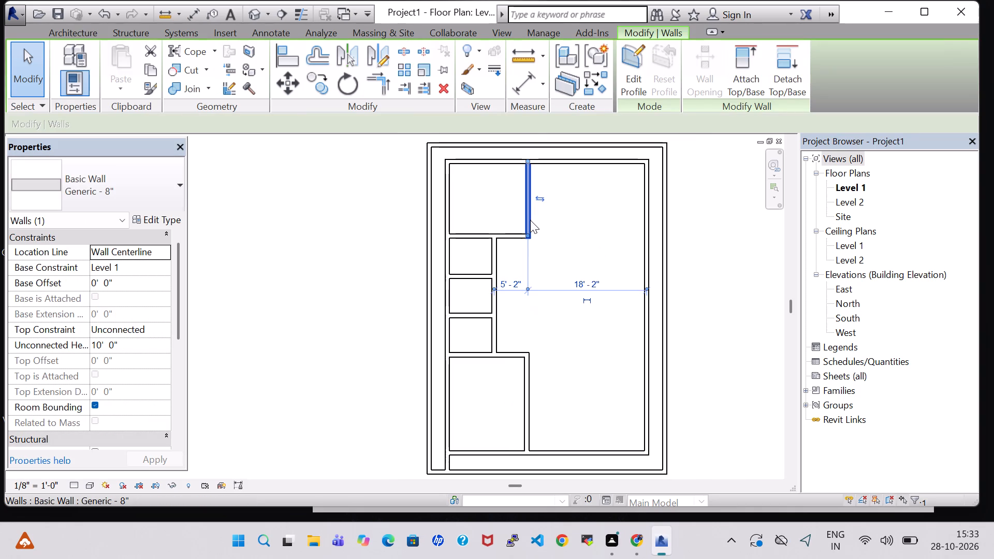
key(Right)
key(Right)
key(Right)
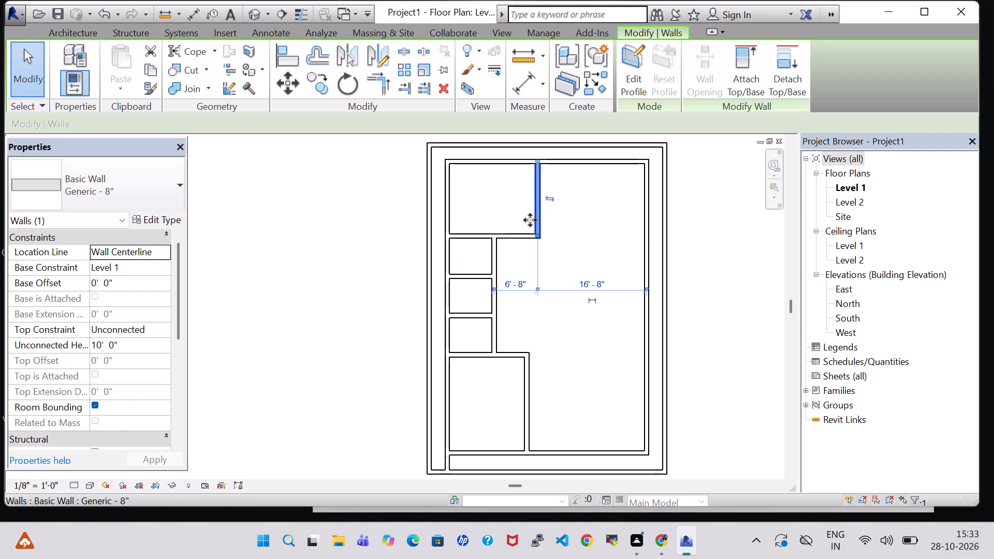
click(324, 289)
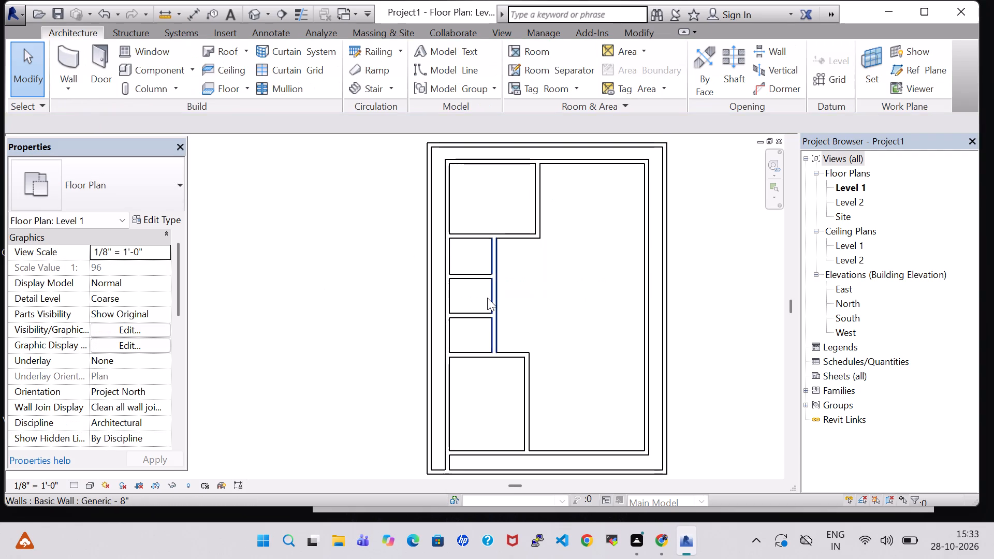
Nudge the shared right wall of the three small middle-left rooms three increments to the right.
click(487, 298)
key(Right)
key(Right)
key(Right)
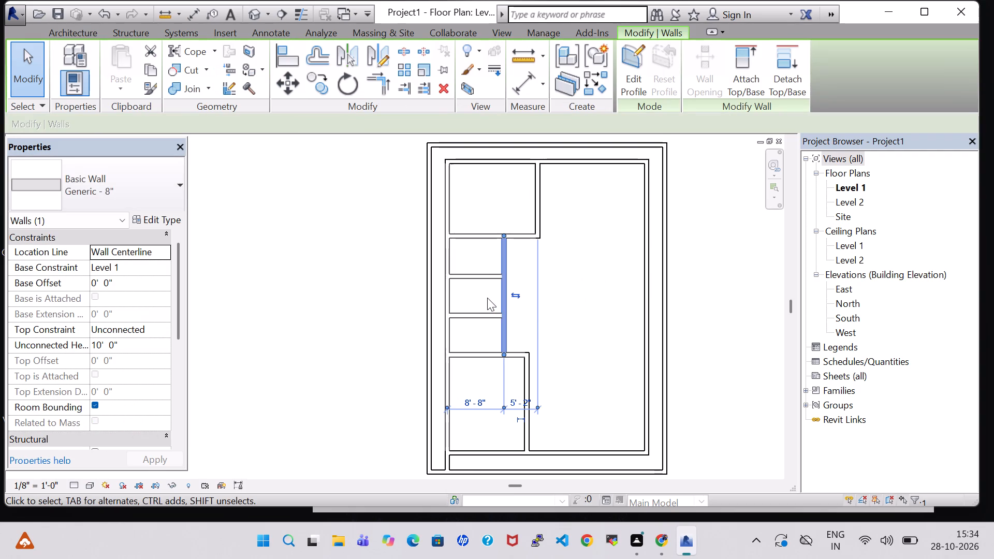
click(284, 279)
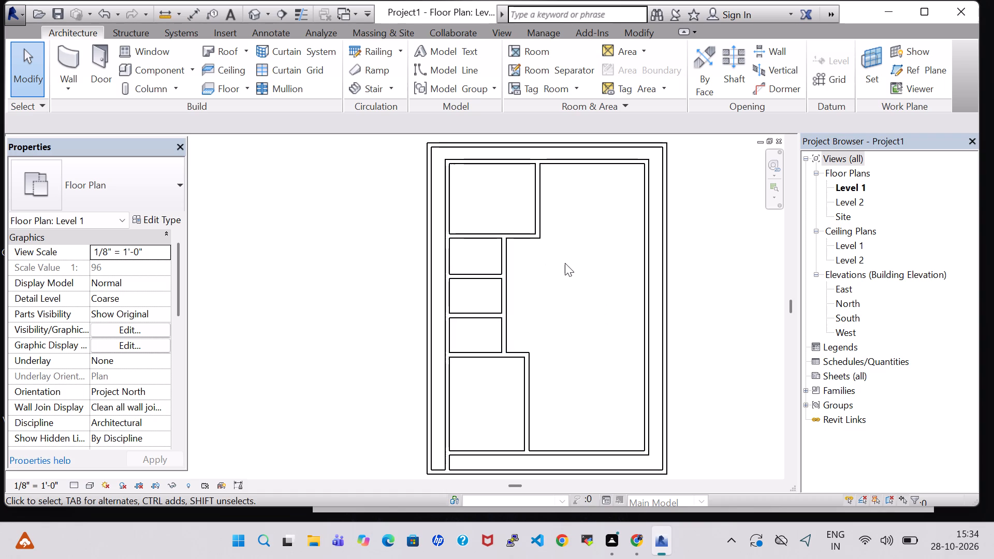
Draw a 10'-0" high vertical wall from the top inner wall to the bottom inner wall, about 8'-8" from the right inner wall.
click(66, 60)
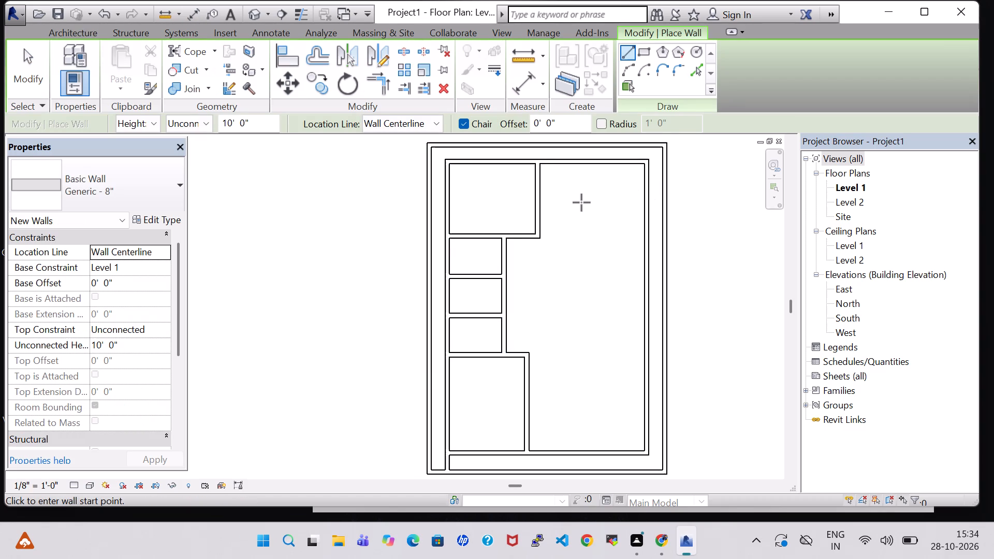
scroll(581, 202, up, 2)
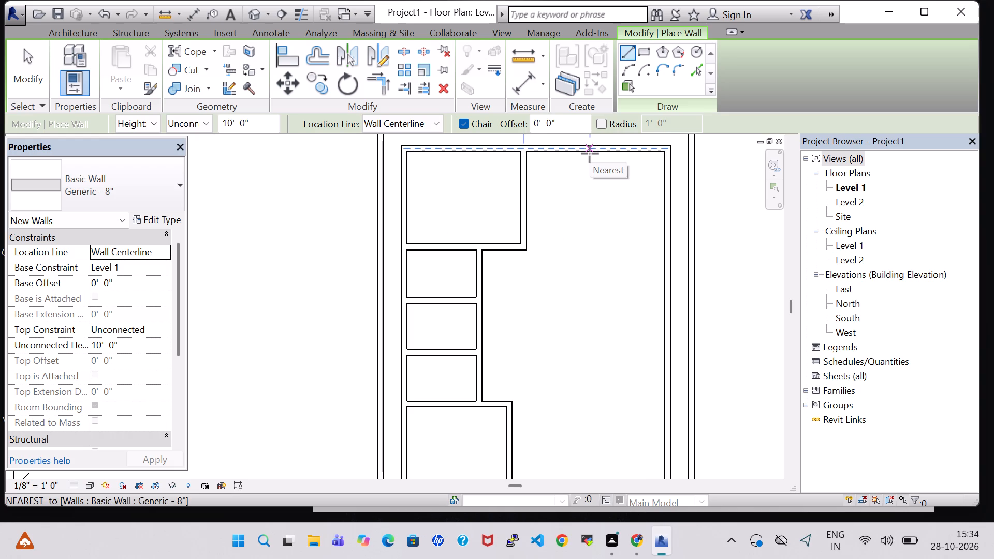
middle_drag(572, 154, 529, 205)
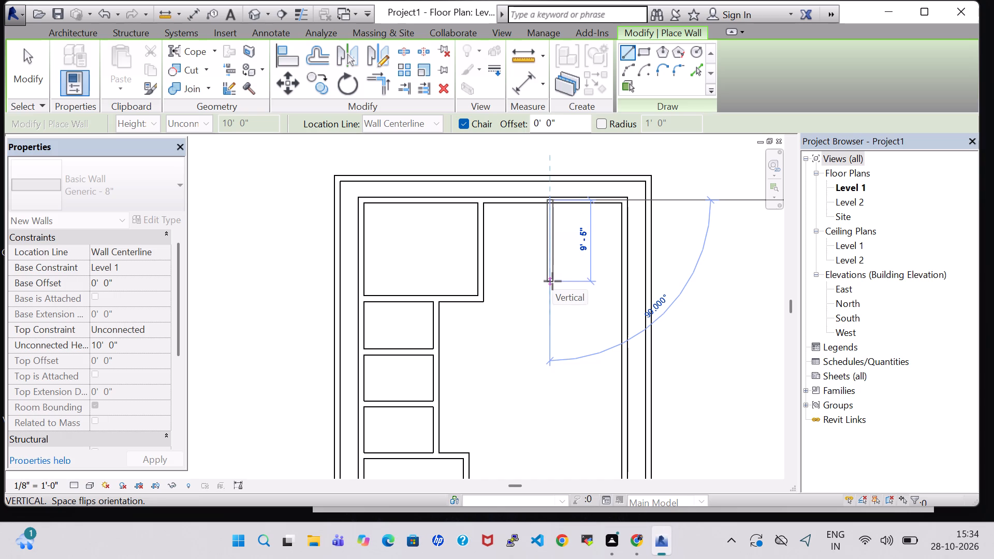
middle_drag(552, 322, 551, 292)
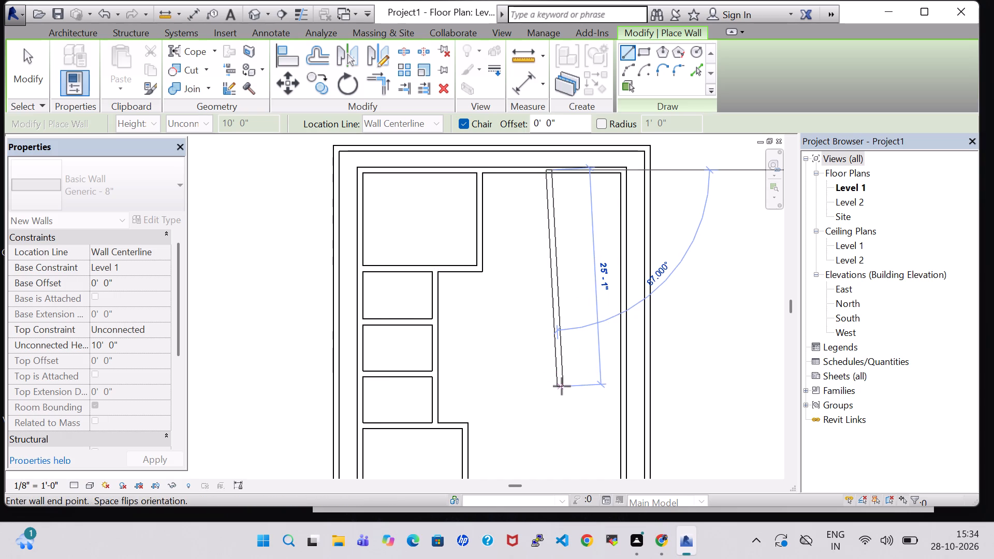
scroll(562, 386, down, 1)
middle_drag(549, 311, 548, 256)
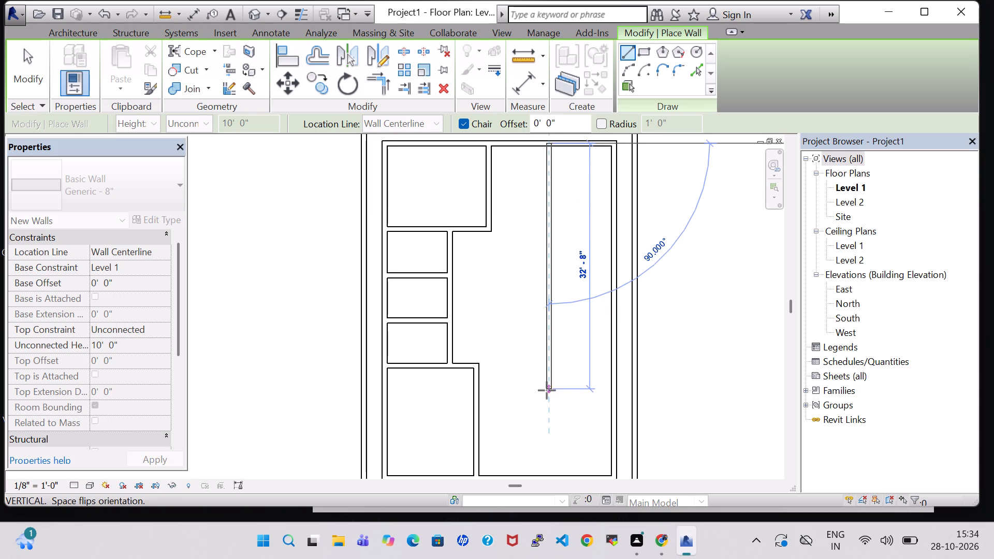
middle_drag(547, 390, 533, 318)
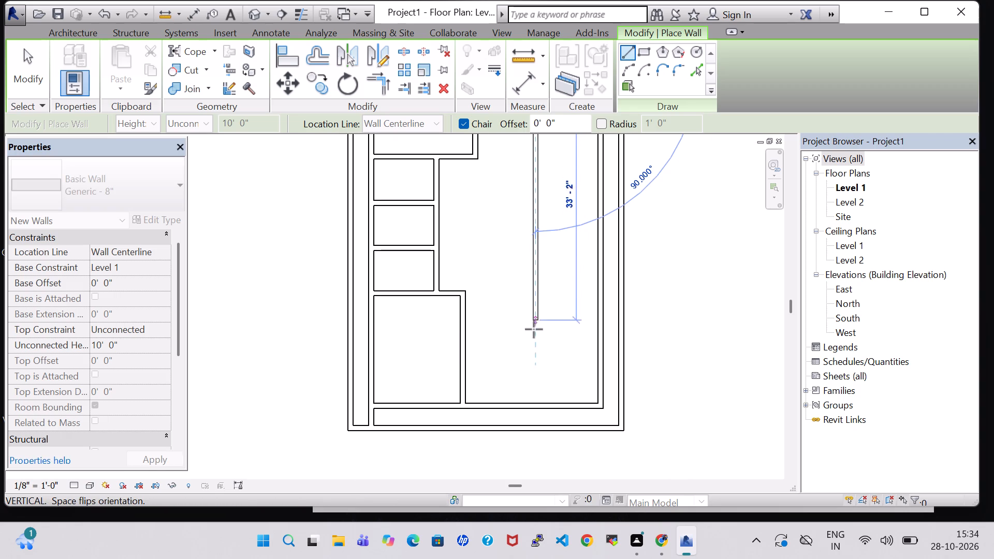
click(544, 407)
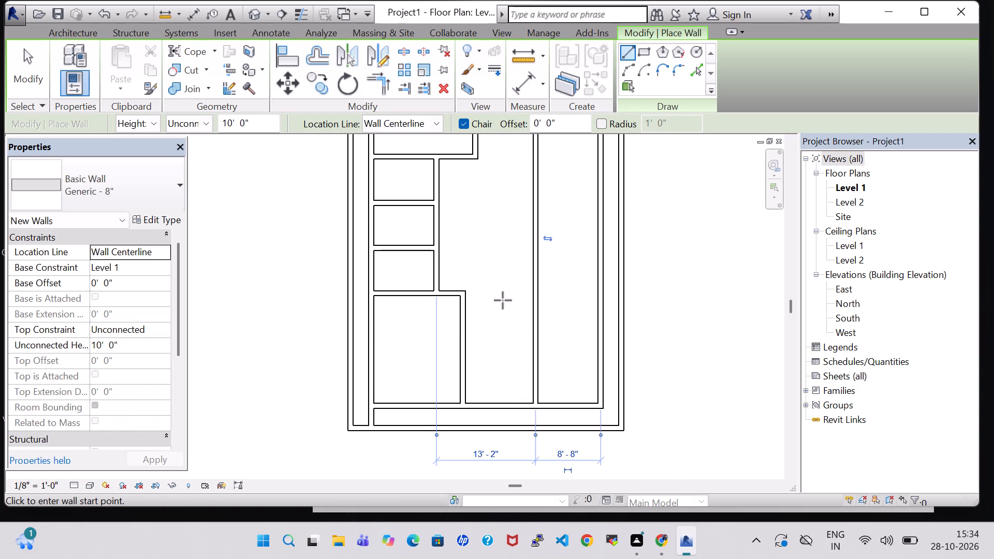
key(Escape)
key(Escape)
scroll(503, 300, down, 3)
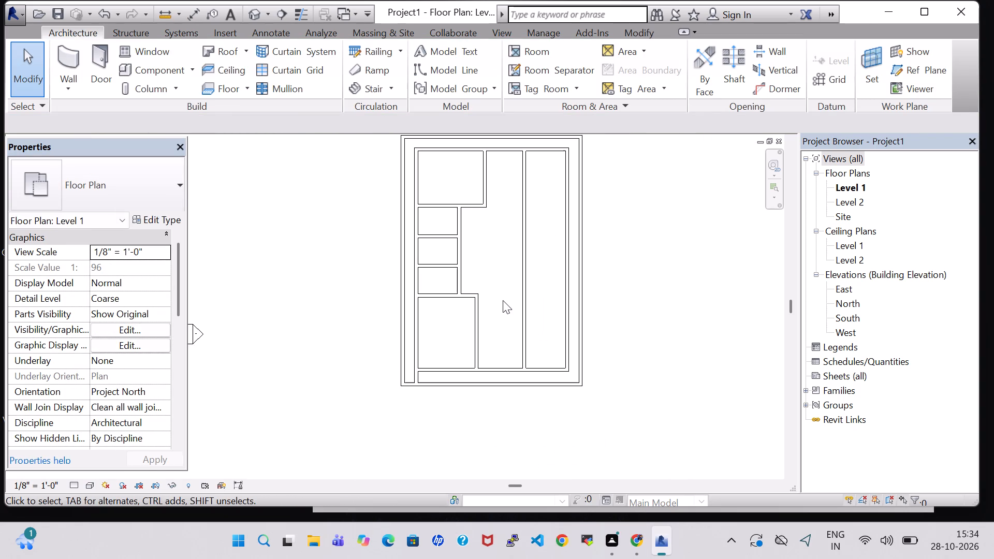
middle_drag(503, 299, 490, 350)
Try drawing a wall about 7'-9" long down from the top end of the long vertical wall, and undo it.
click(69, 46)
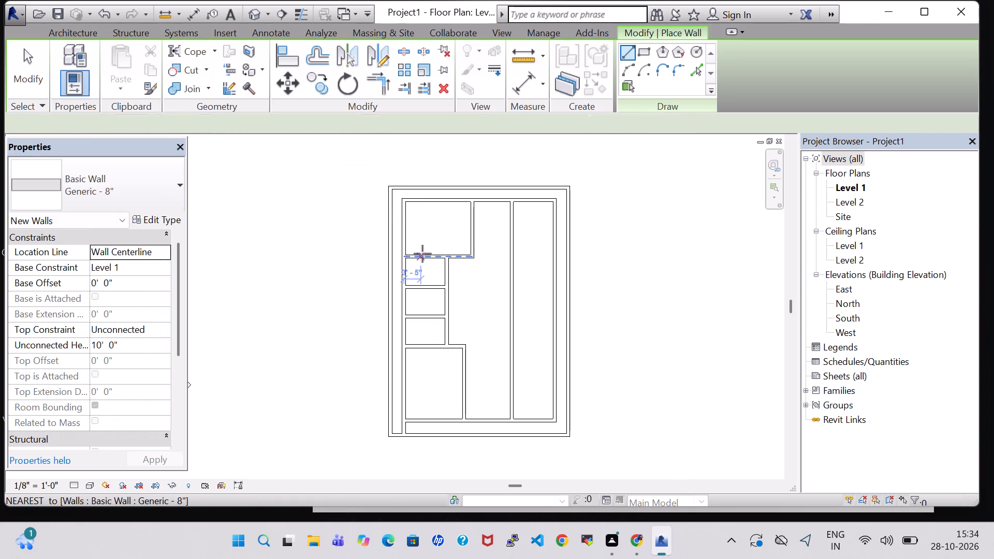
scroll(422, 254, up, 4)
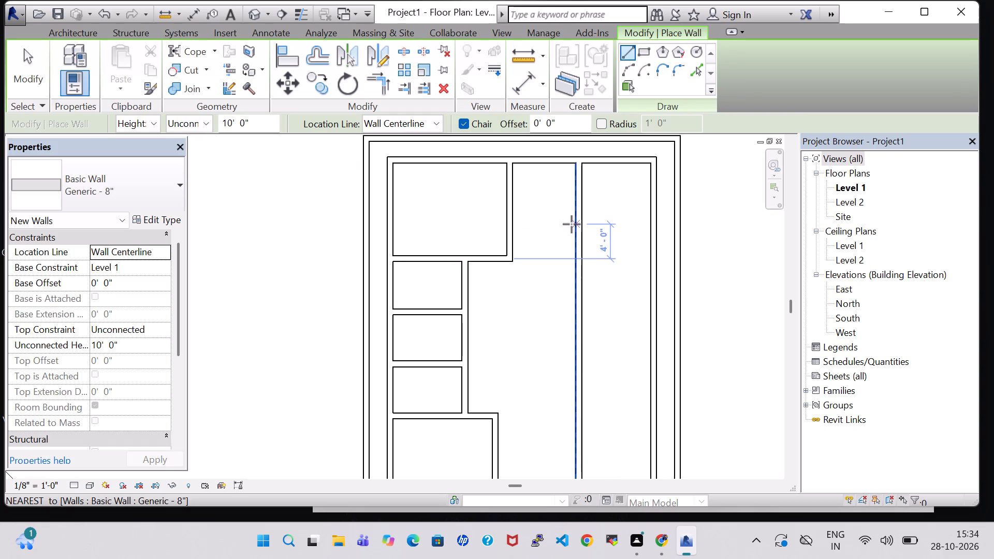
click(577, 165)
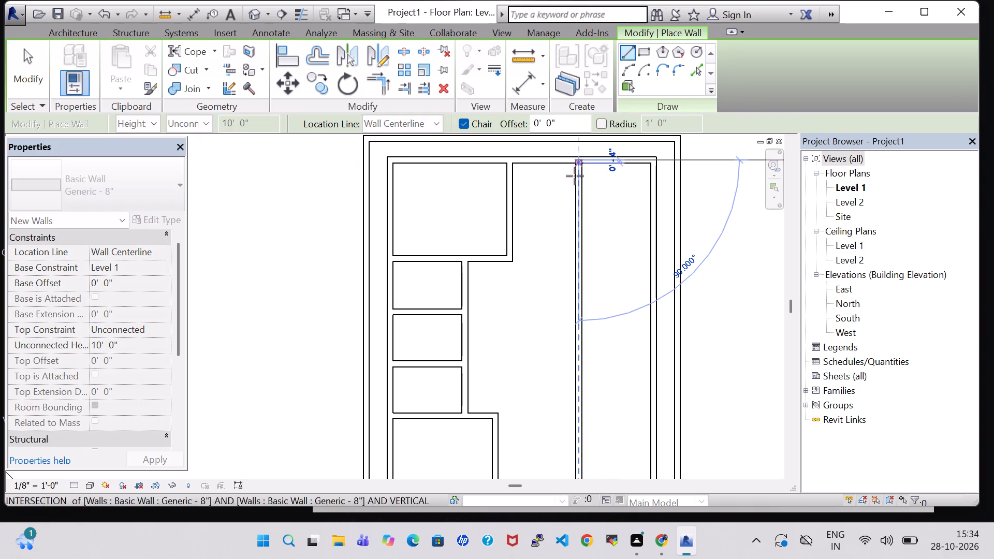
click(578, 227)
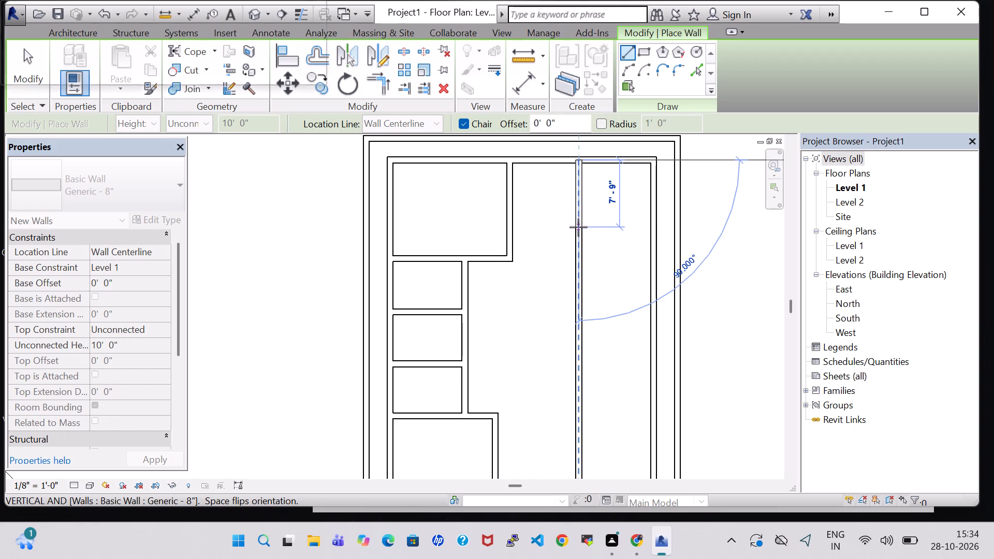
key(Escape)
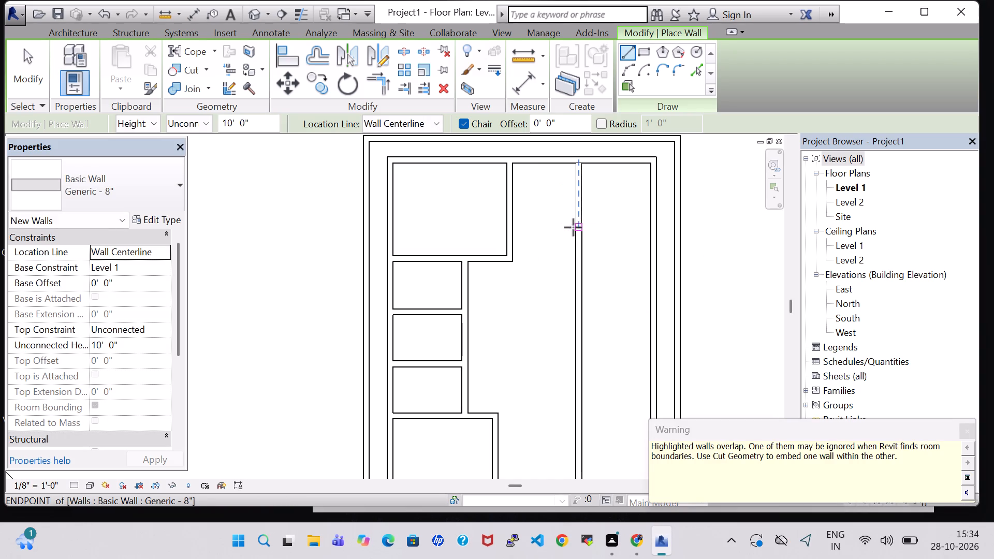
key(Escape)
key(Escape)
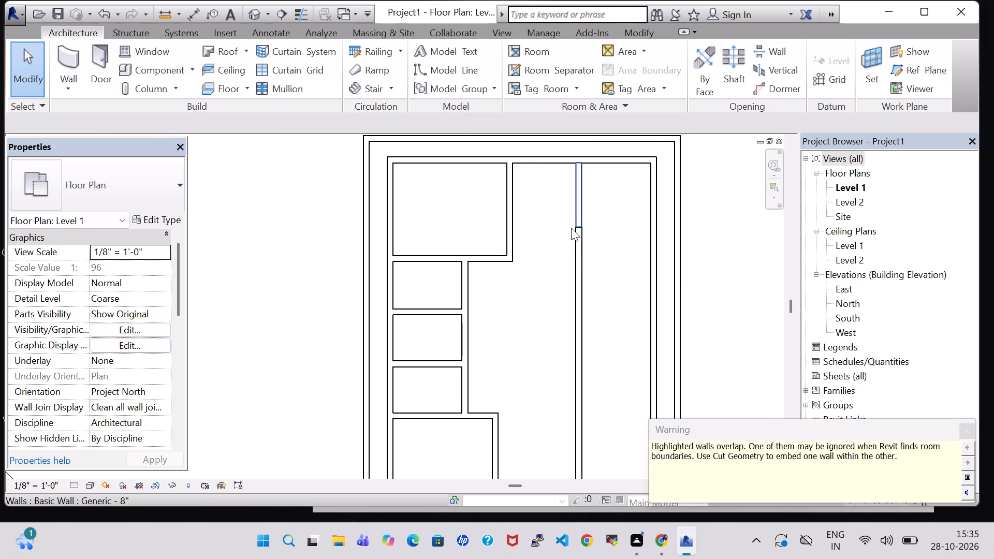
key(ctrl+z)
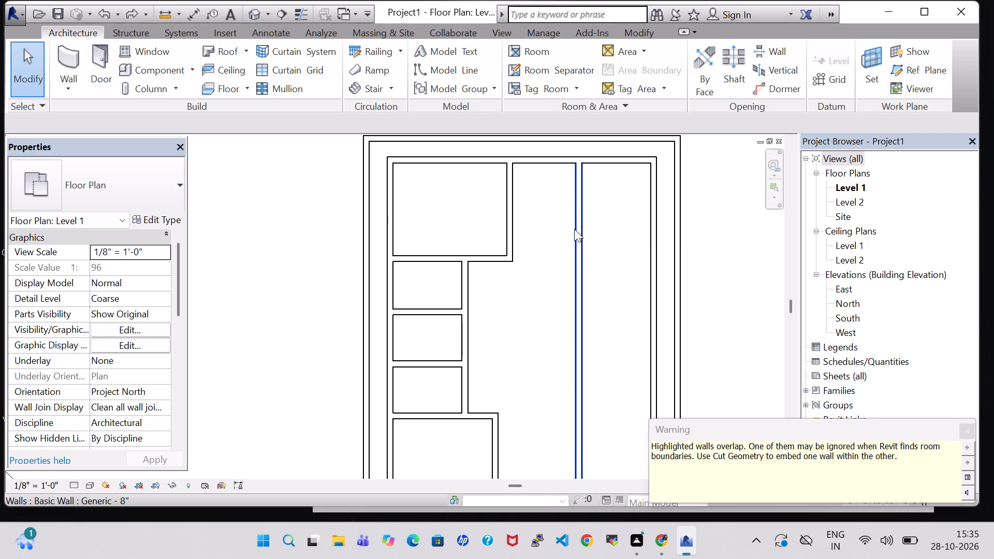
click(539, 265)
Draw a 10'-0" high horizontal partition from the long vertical wall to the upper-left room, about 7'-6" below the top inner wall.
click(79, 52)
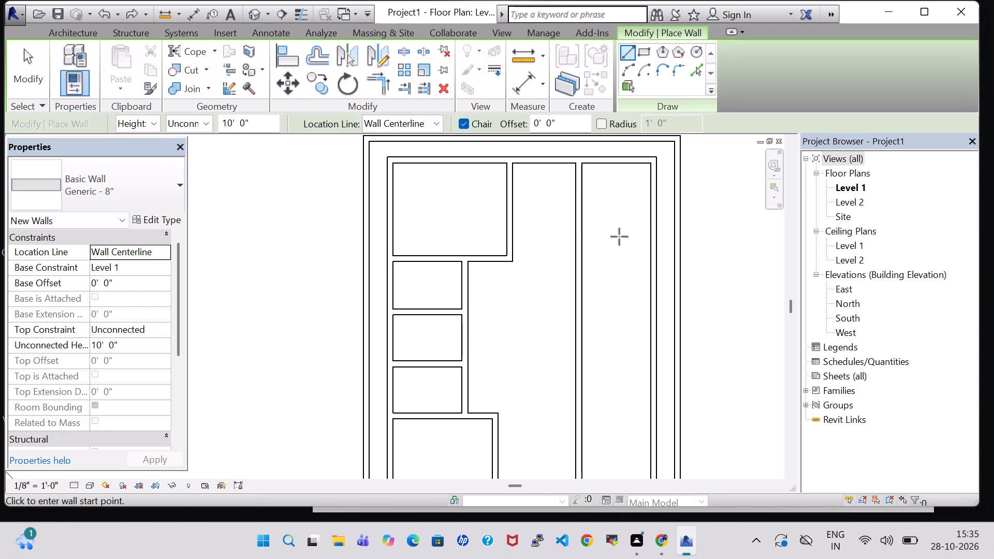
click(578, 225)
click(515, 225)
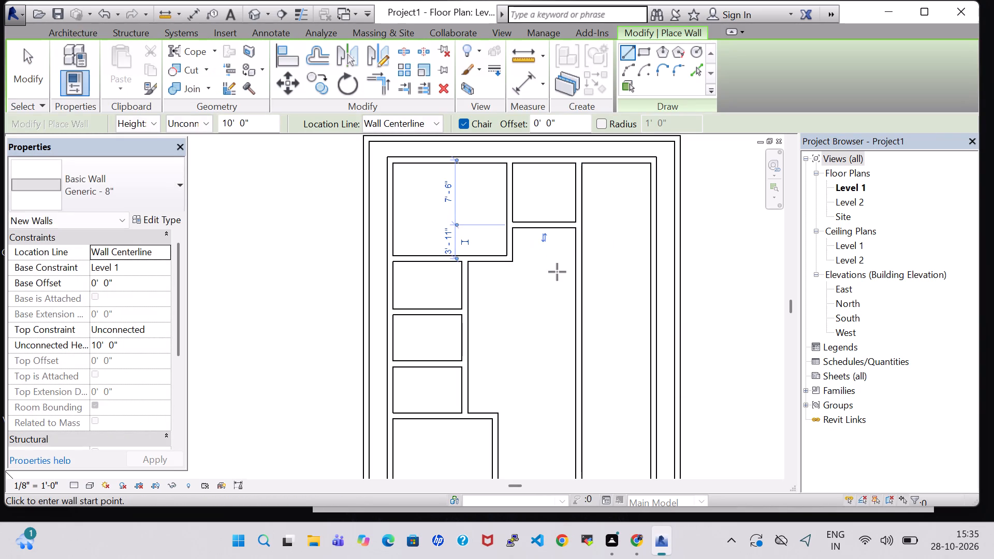
key(Escape)
key(Escape)
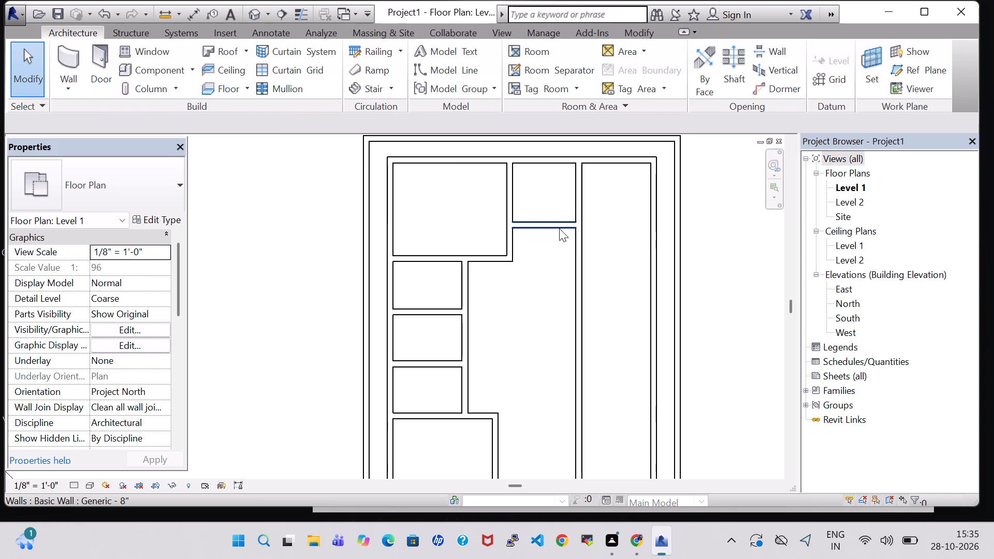
Nudge the upper-middle room's bottom partition three increments down.
click(559, 228)
key(Down)
key(Down)
key(Down)
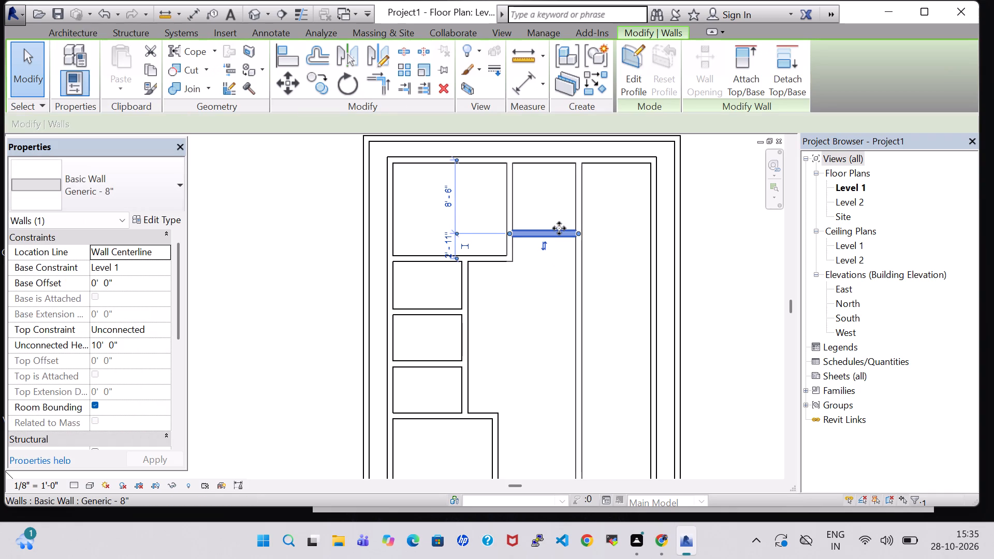
click(544, 339)
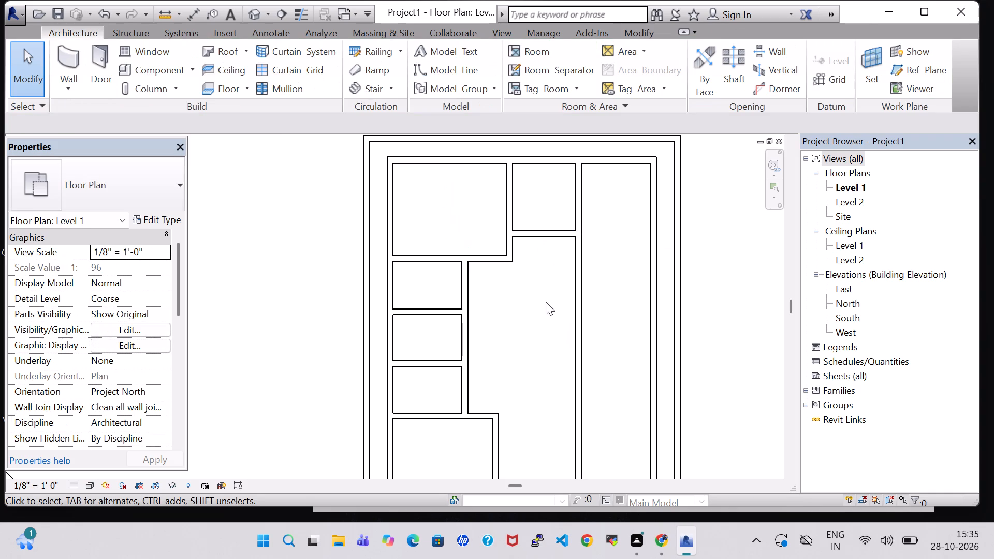
Draw a 10'-0" high horizontal partition from the long vertical wall to the right inner wall, about 5'-10" below the upper-middle room's bottom wall.
click(71, 57)
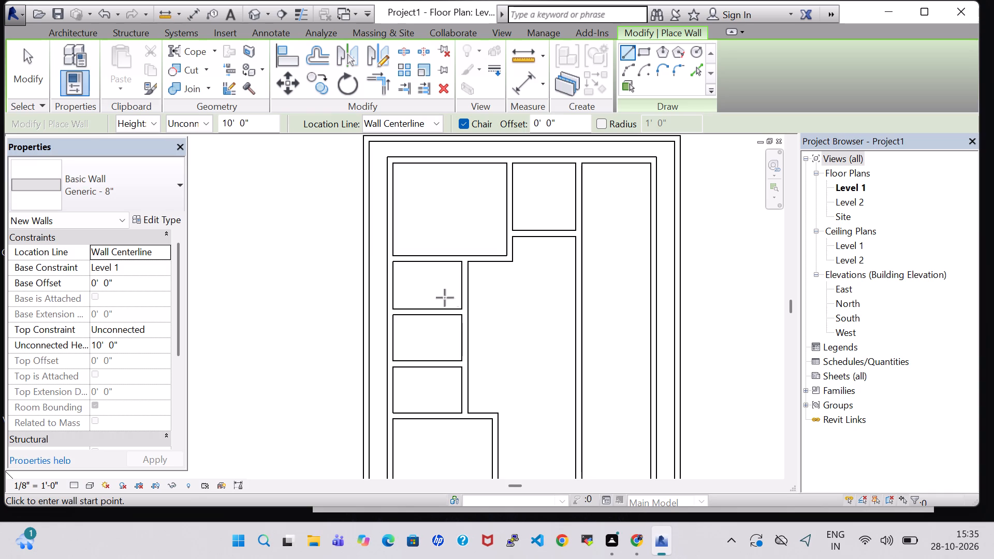
click(578, 284)
click(651, 286)
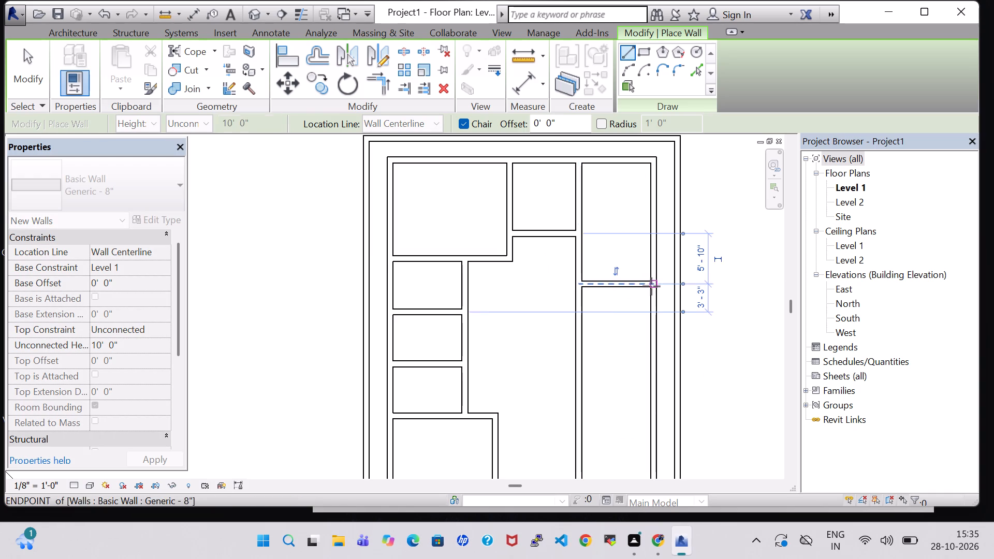
scroll(587, 361, down, 2)
middle_drag(587, 361, 553, 347)
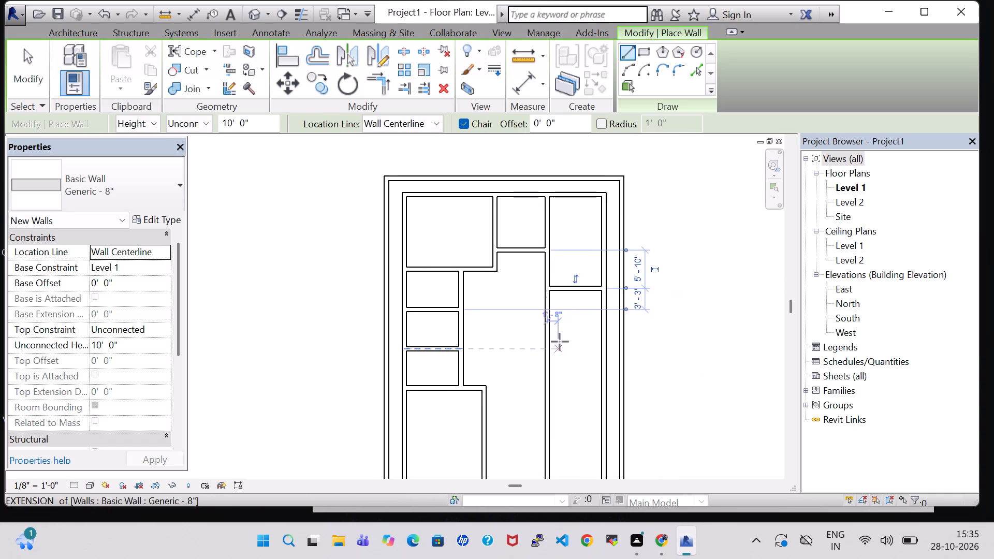
key(Escape)
key(Escape)
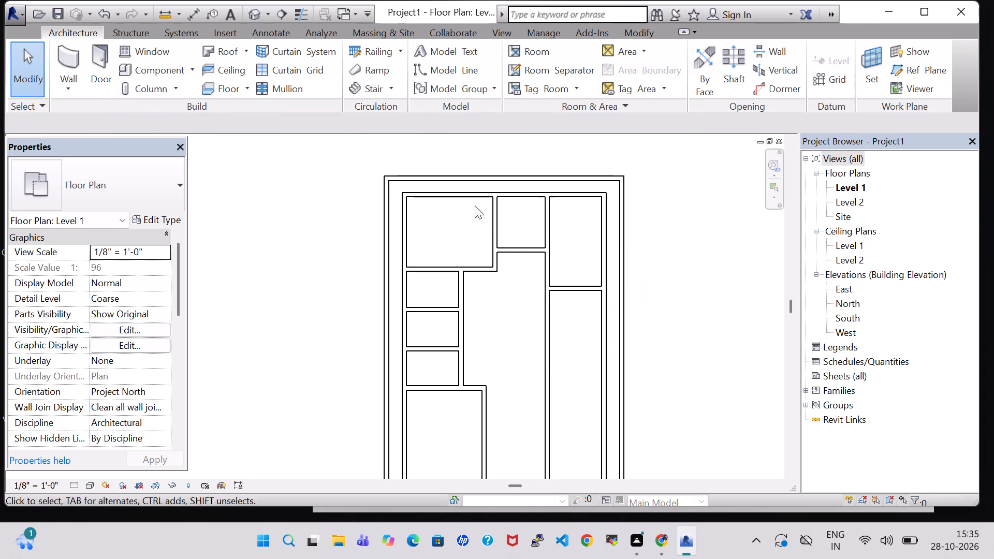
Nudge the wall between the upper-left and upper-middle rooms two increments to the left.
click(491, 220)
key(Left)
key(Left)
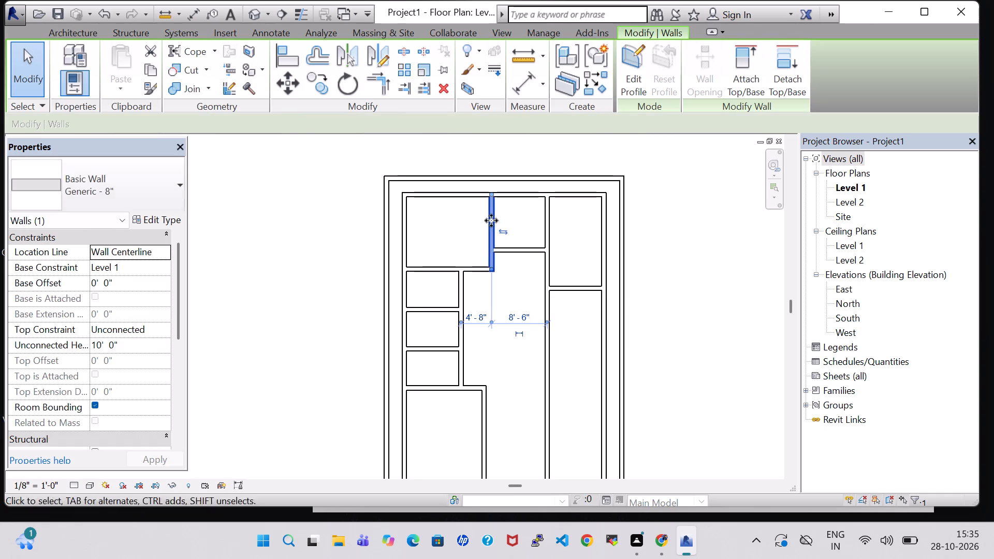
Nudge the long vertical wall one increment to the left.
click(552, 225)
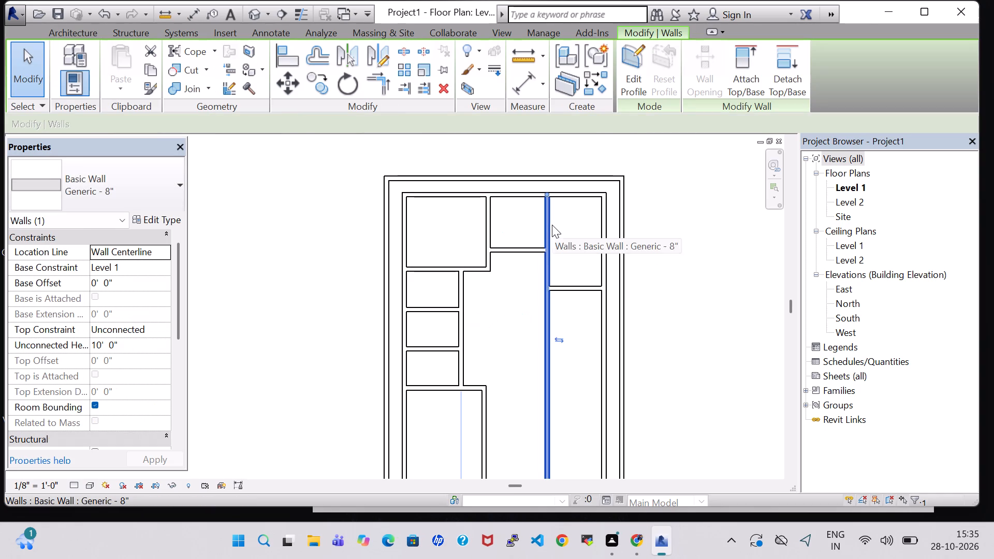
key(Left)
click(640, 295)
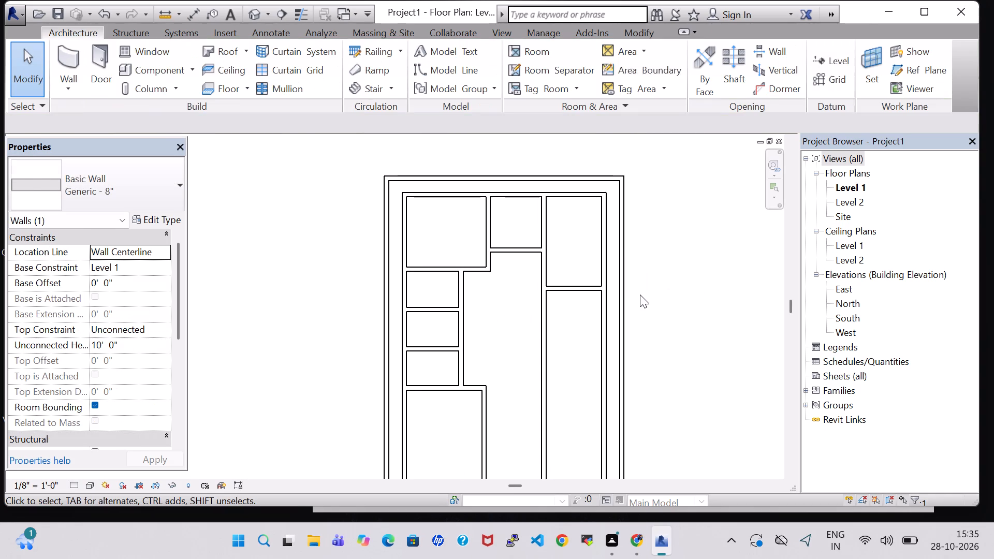
Split the inner bottom wall at the two ends of the lower-left room, at its left wall's inner face and its right wall's near face.
scroll(651, 304, down, 2)
middle_drag(651, 304, 650, 223)
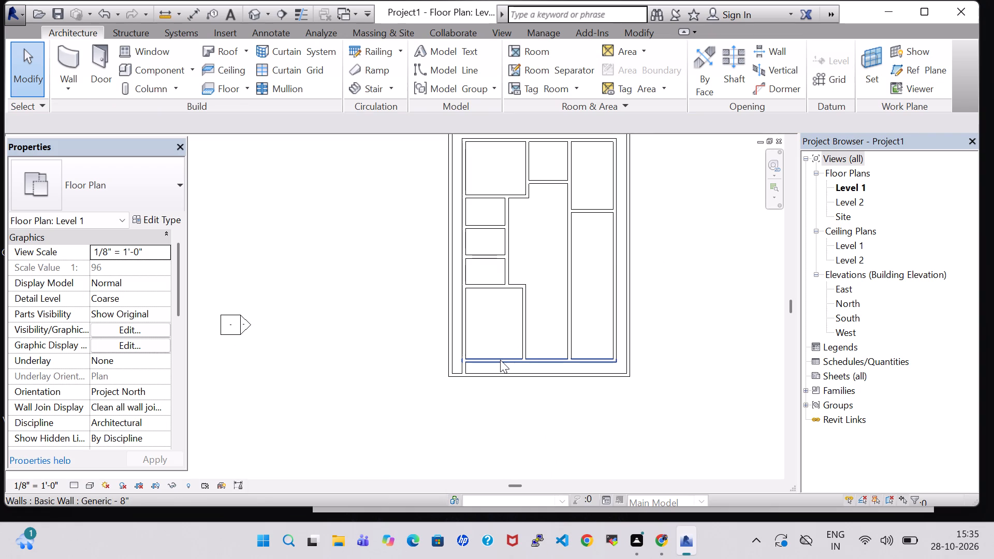
click(631, 32)
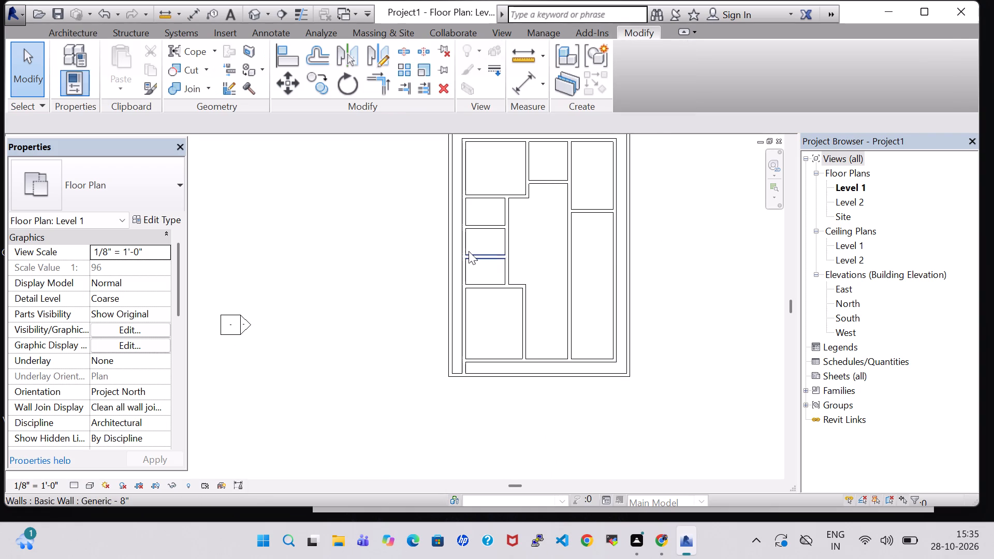
scroll(474, 320, up, 6)
middle_drag(475, 328, 459, 183)
click(411, 53)
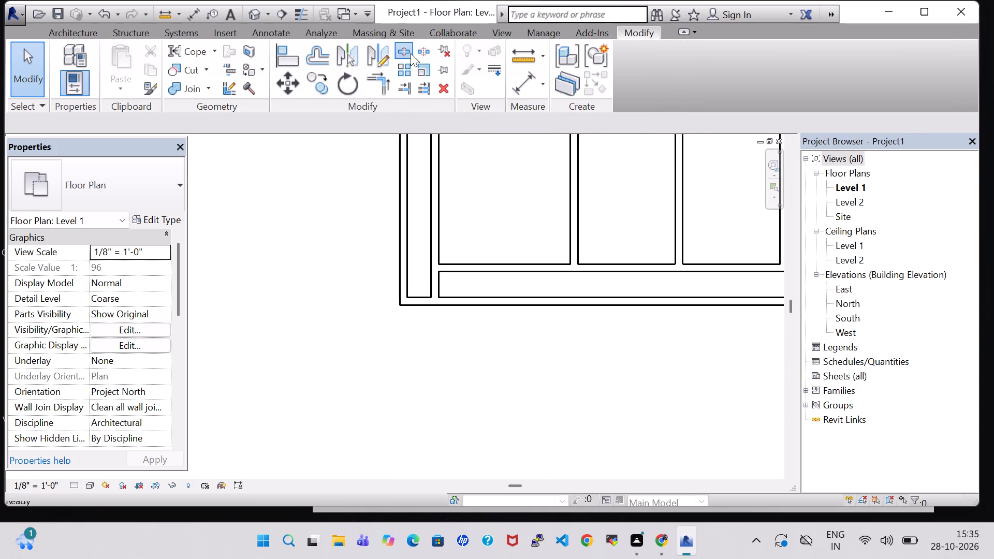
scroll(478, 238, up, 5)
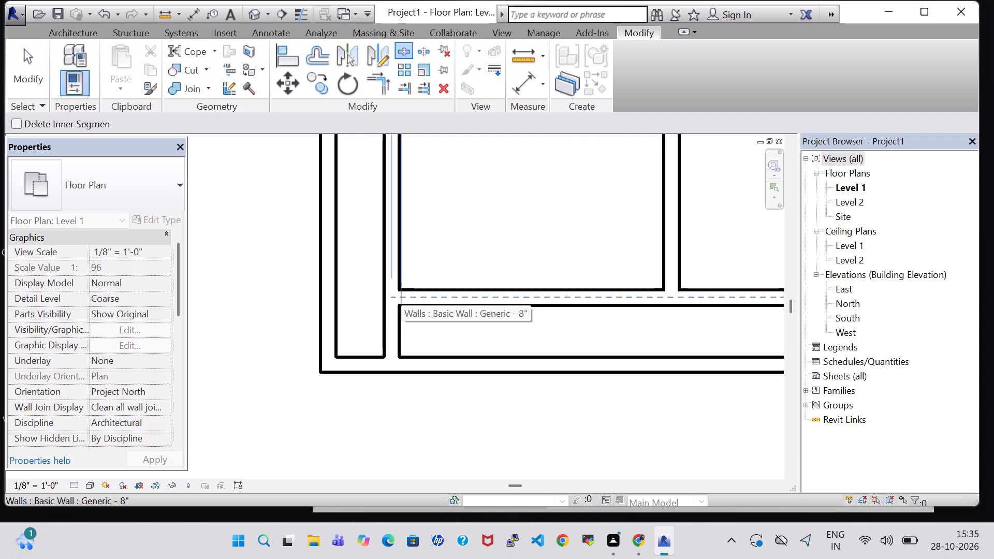
click(401, 296)
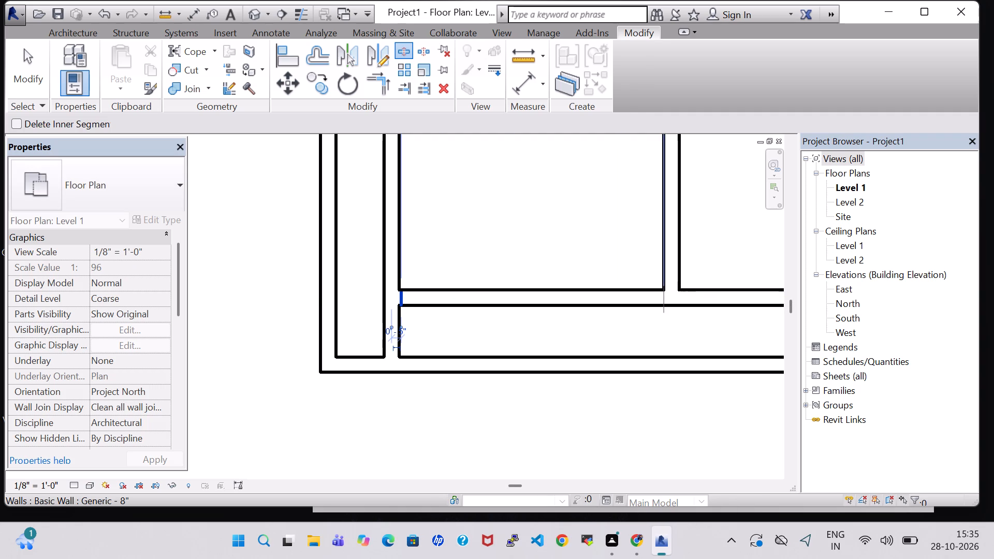
click(664, 304)
key(Escape)
key(Escape)
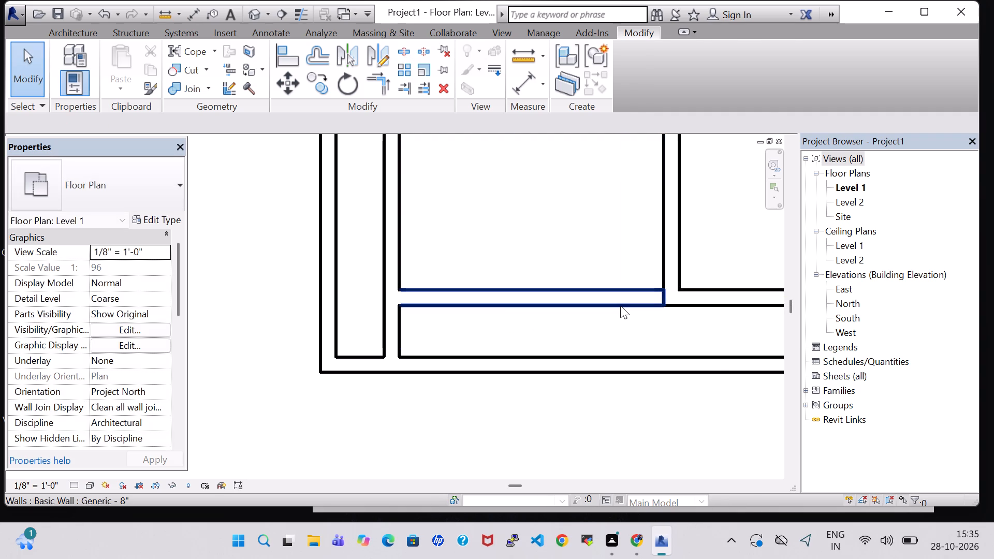
Delete the split-off wall segment below the lower-left room and the short stub remaining in the left inner wall.
click(619, 305)
key(Delete)
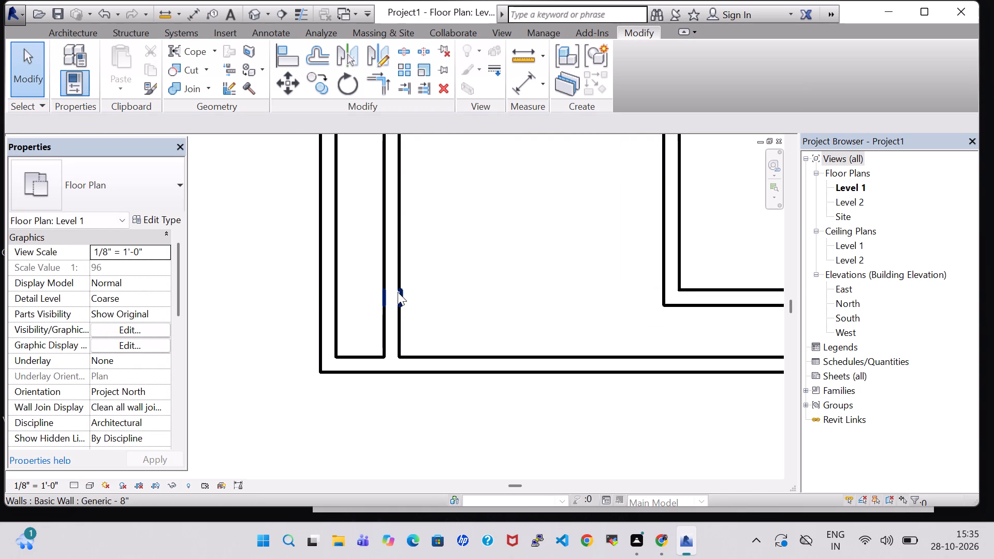
click(402, 301)
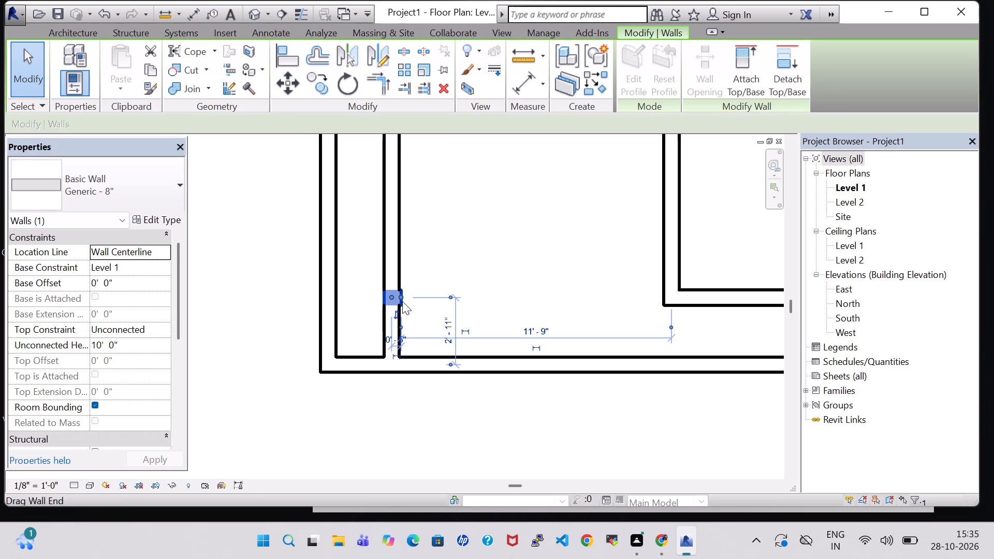
key(Delete)
click(484, 300)
Draw a 10'-0" high horizontal partition from the long vertical wall to the right inner wall, about 9'-3" below the upper-right room's bottom wall.
scroll(484, 300, down, 3)
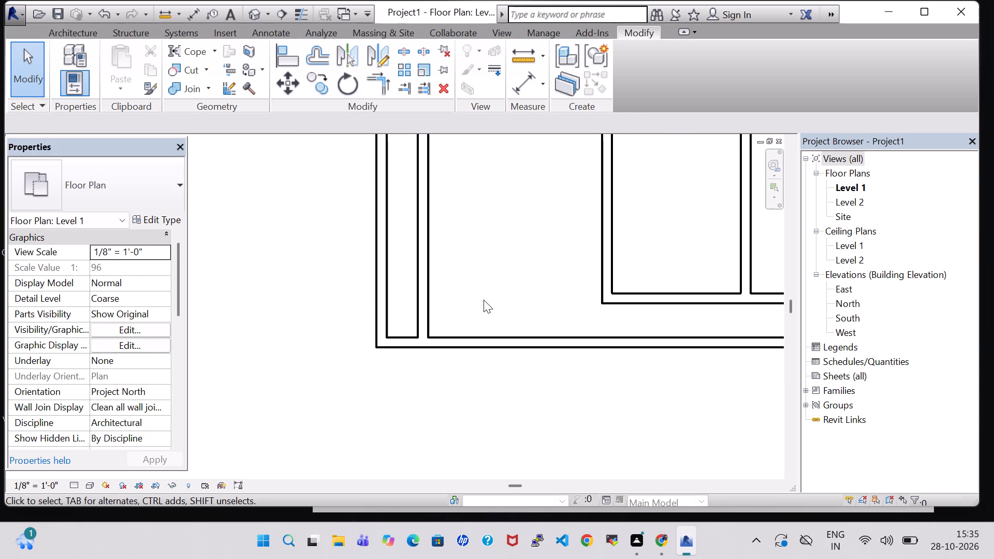
scroll(484, 297, down, 3)
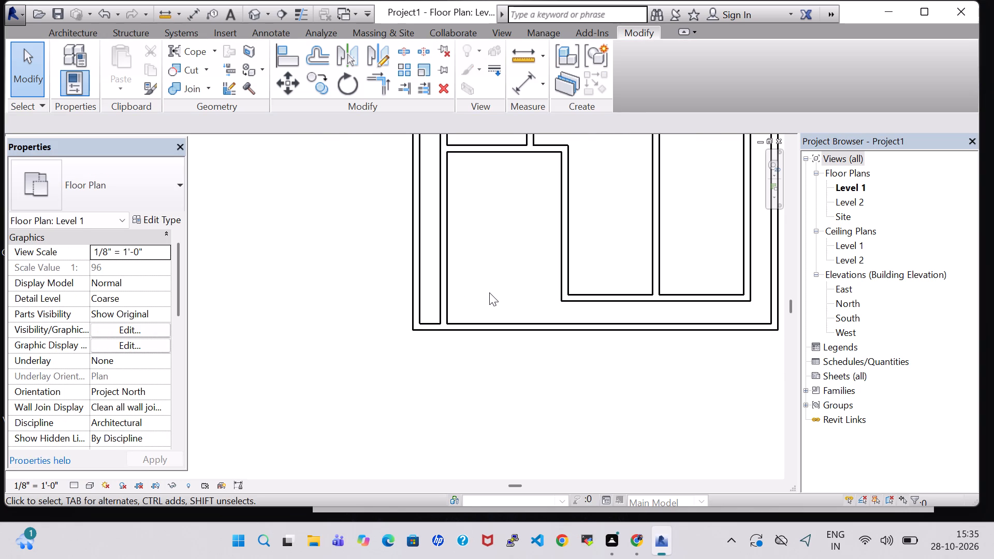
scroll(489, 292, down, 2)
middle_drag(489, 292, 400, 316)
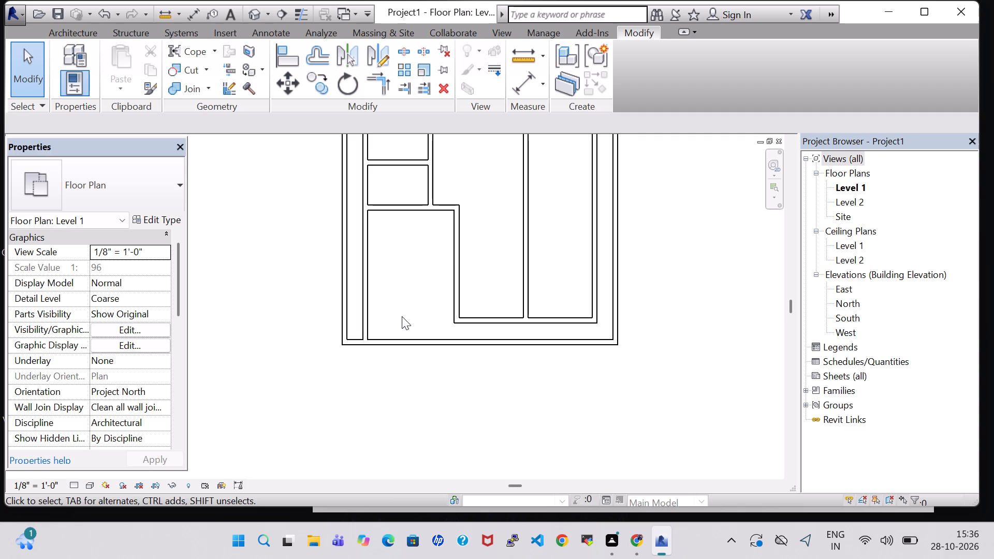
scroll(402, 316, down, 3)
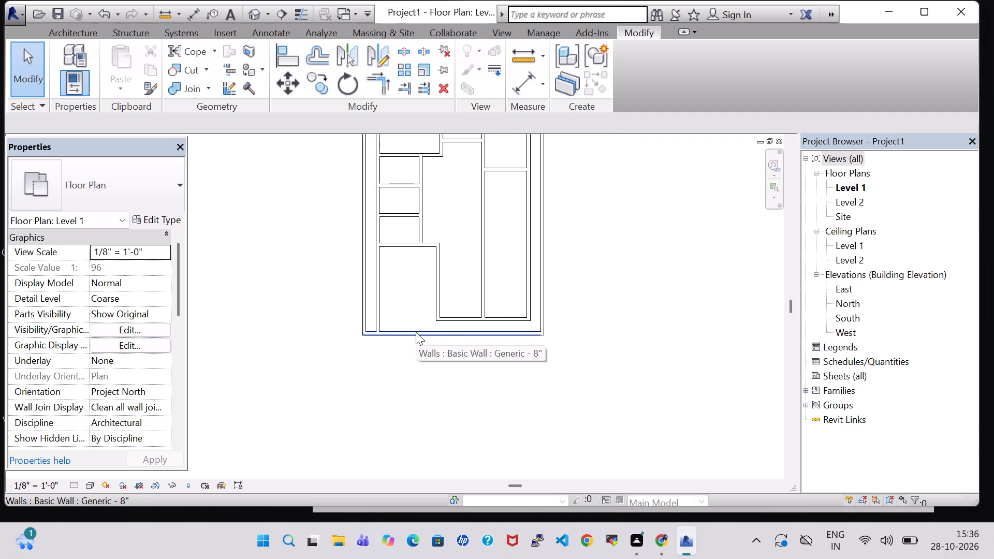
scroll(406, 307, down, 2)
middle_click(554, 243)
middle_drag(554, 243, 560, 268)
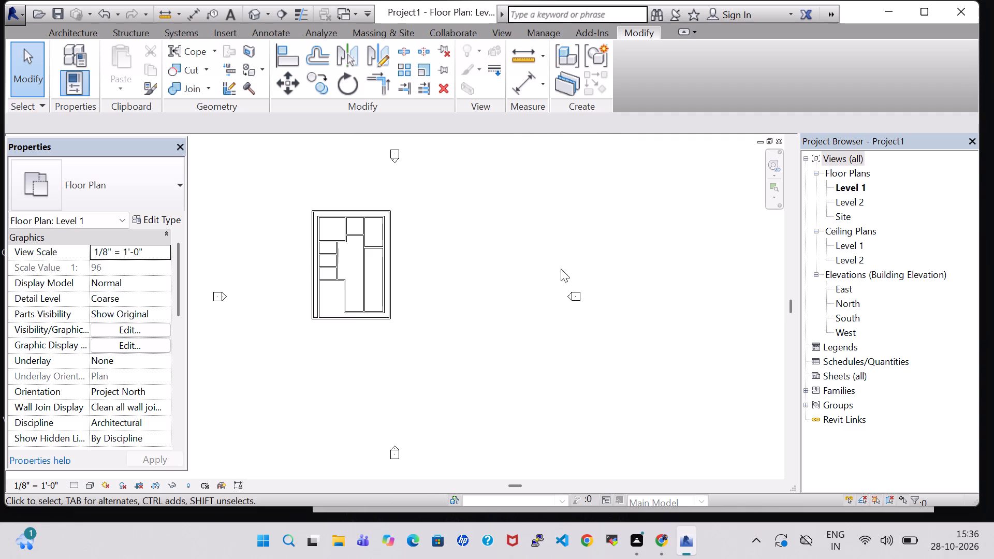
scroll(390, 258, up, 7)
middle_drag(459, 243, 603, 272)
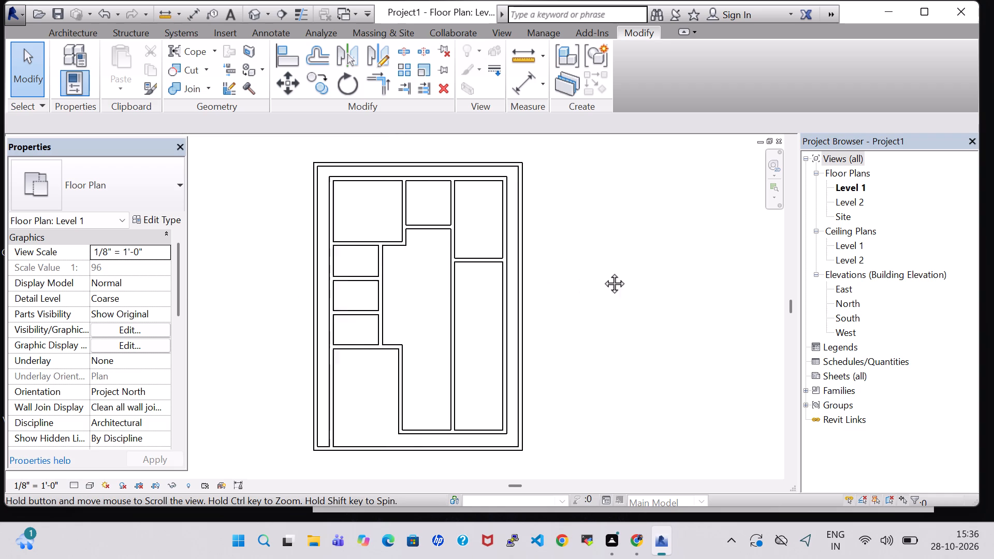
middle_drag(603, 272, 615, 268)
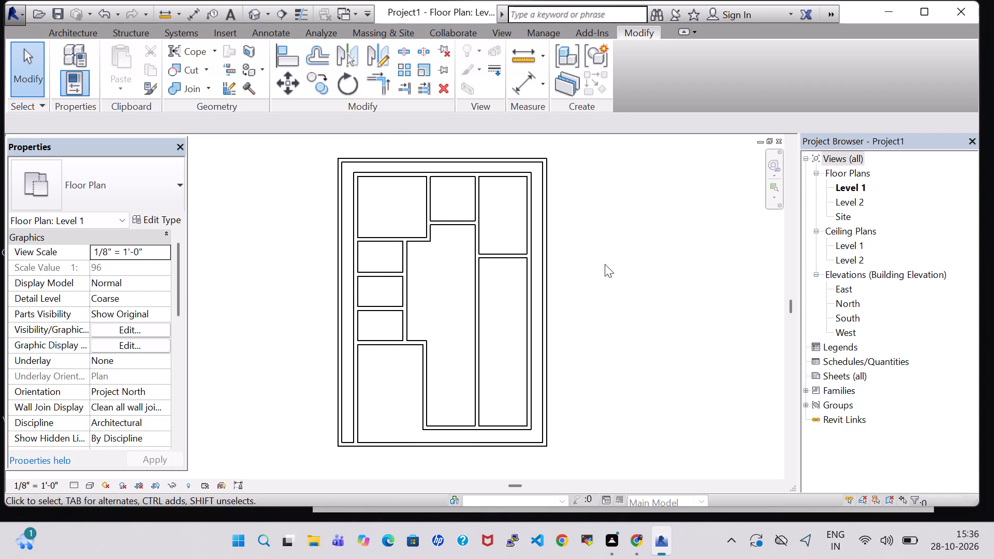
click(65, 35)
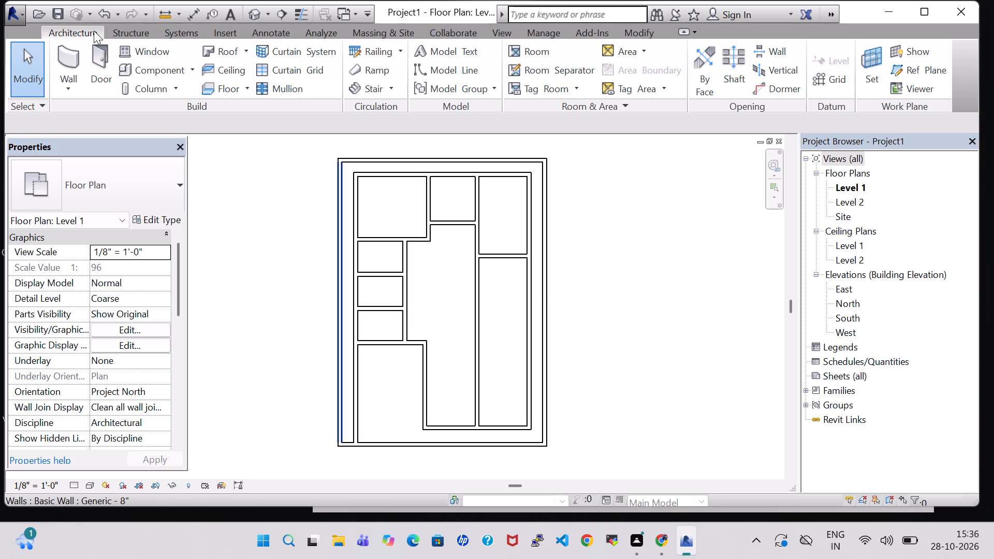
click(76, 49)
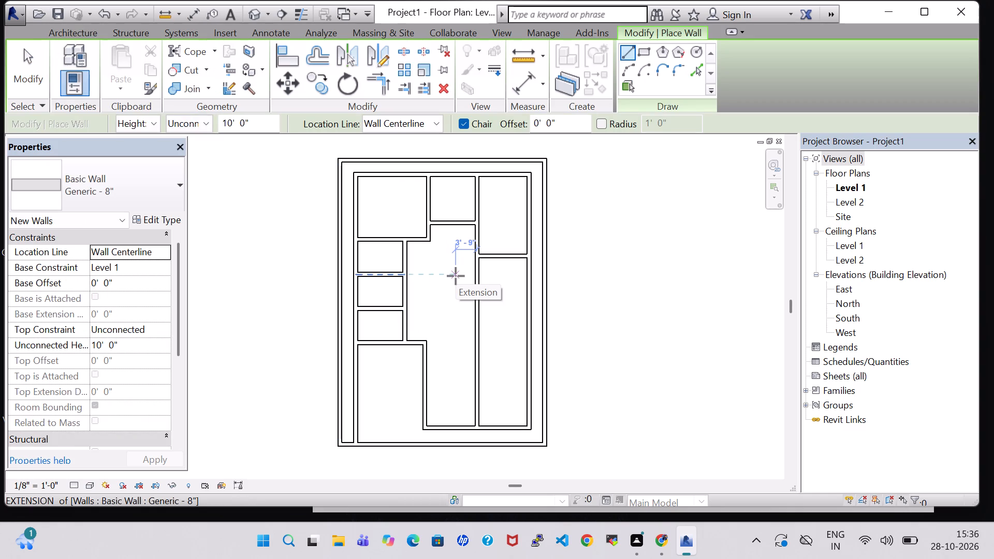
click(474, 310)
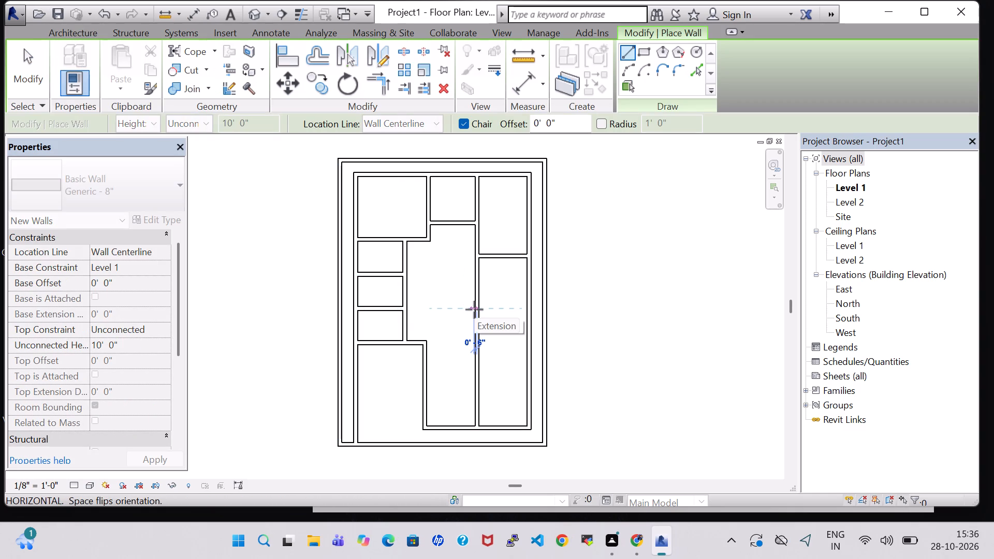
click(526, 310)
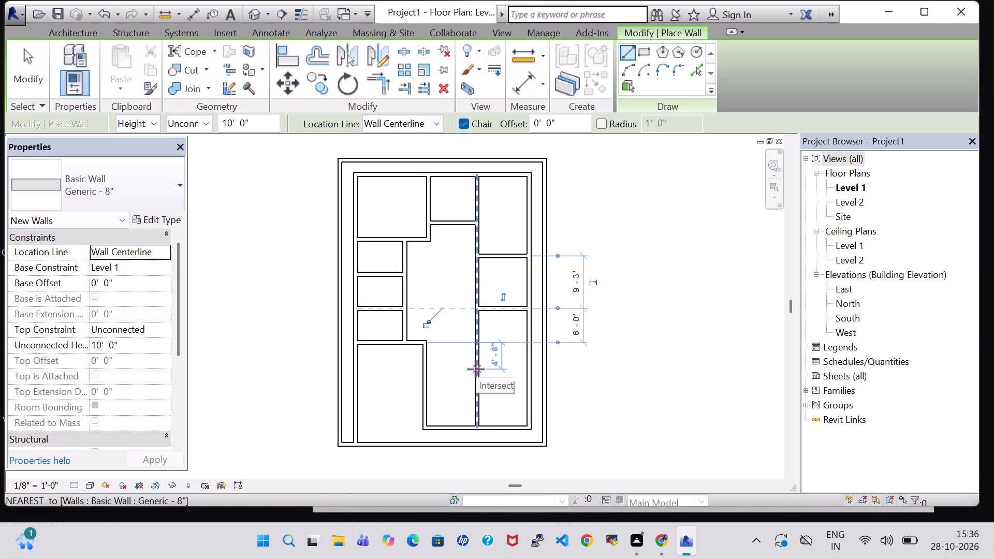
Draw another 10'-0" high horizontal partition across the right-hand strip, about 11'-1" below the previous one.
click(478, 372)
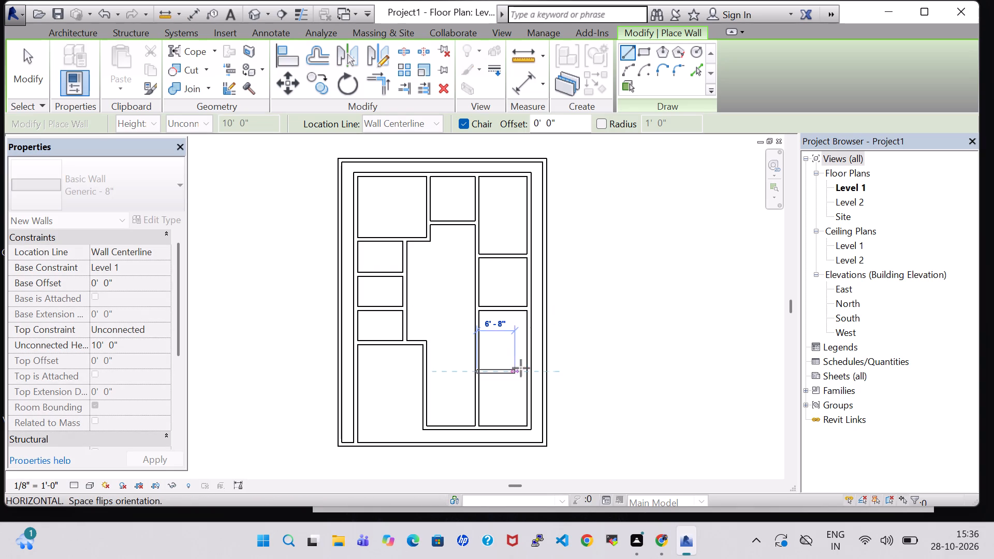
click(524, 370)
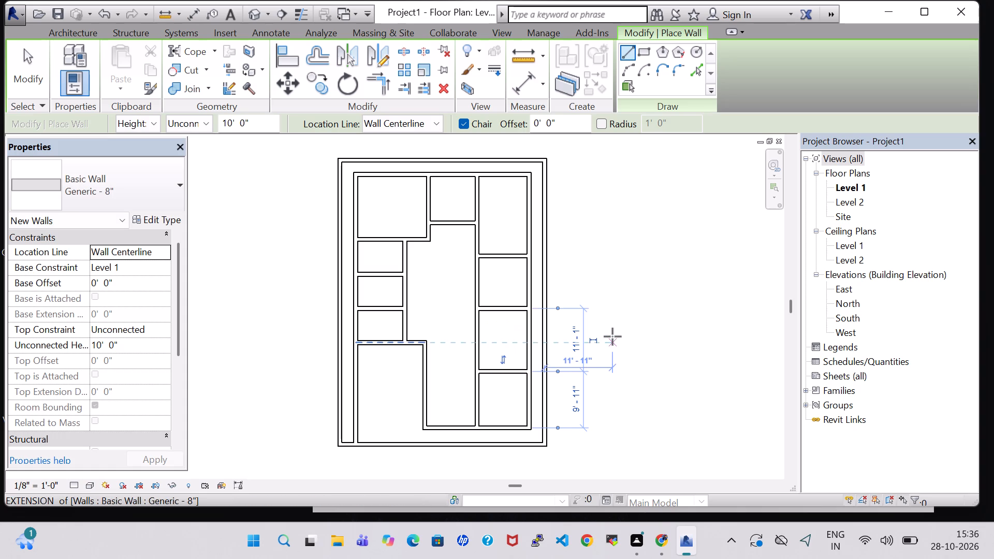
key(Escape)
key(Escape)
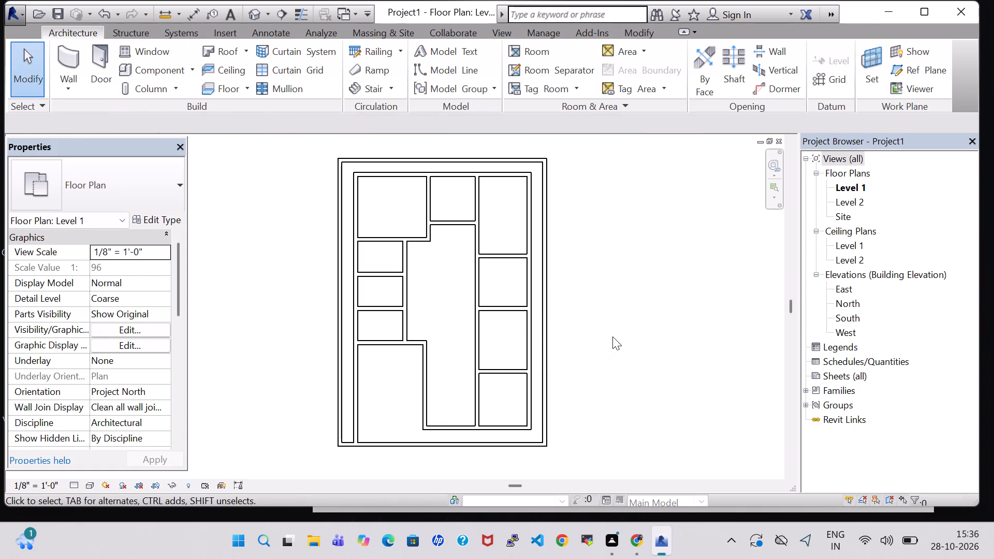
Nudge the middle of the right-hand strip's three horizontal partitions one increment down.
click(507, 305)
key(Down)
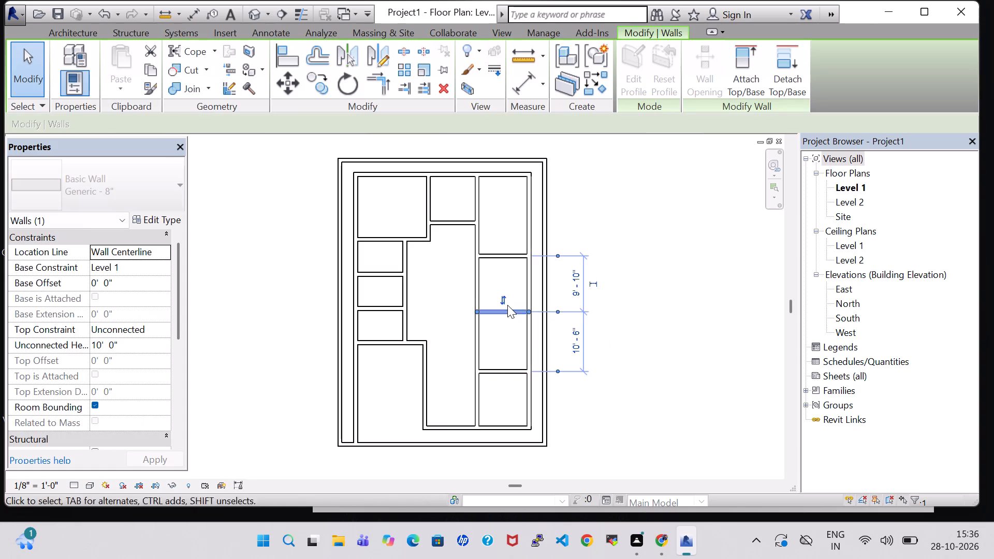
click(609, 305)
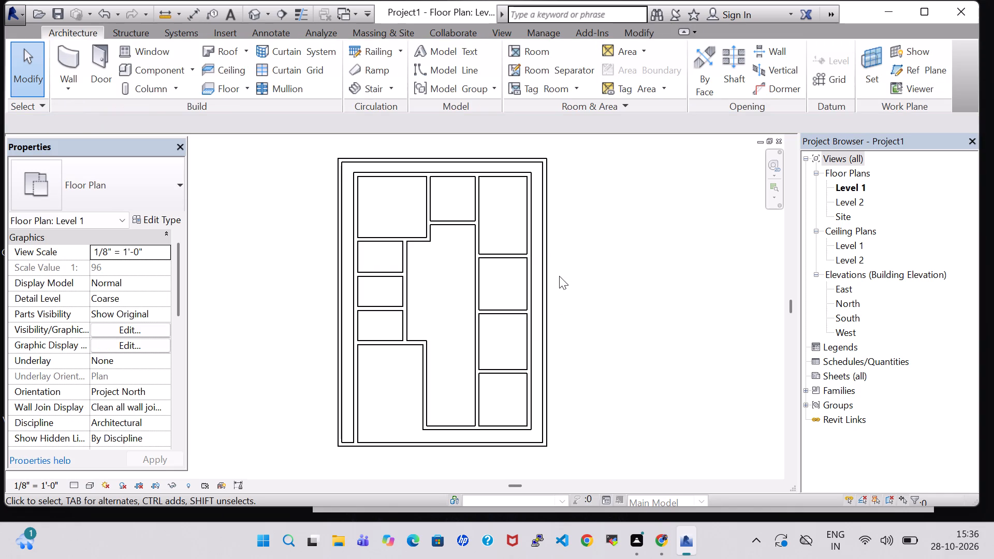
Nudge the right inner wall a net two increments to the right, towards the outer wall.
click(531, 278)
key(Right)
key(Right)
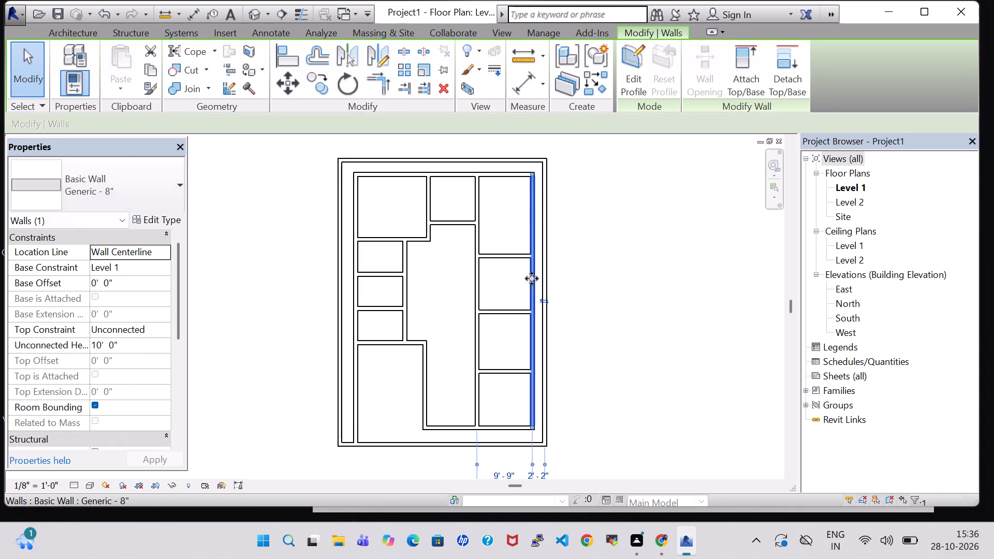
key(Right)
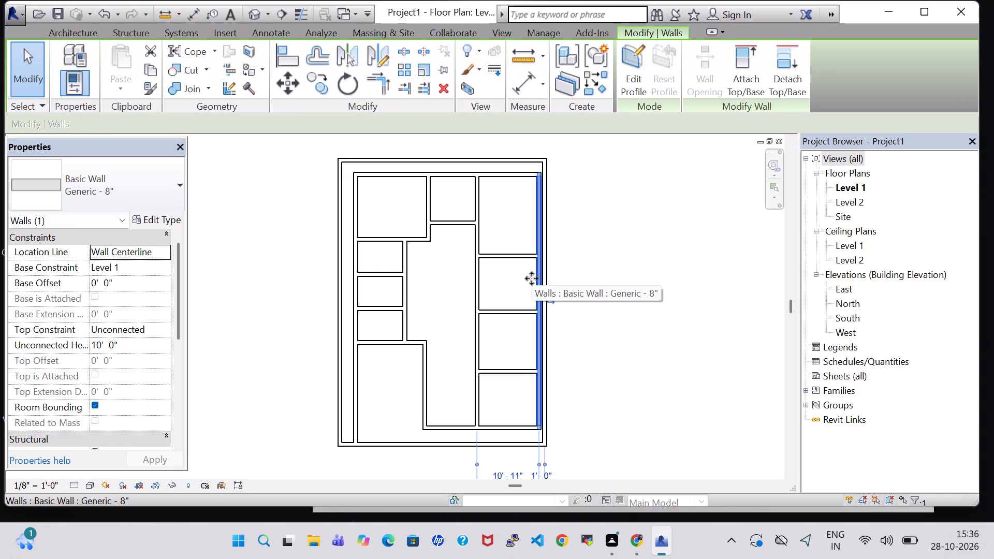
key(Left)
click(613, 275)
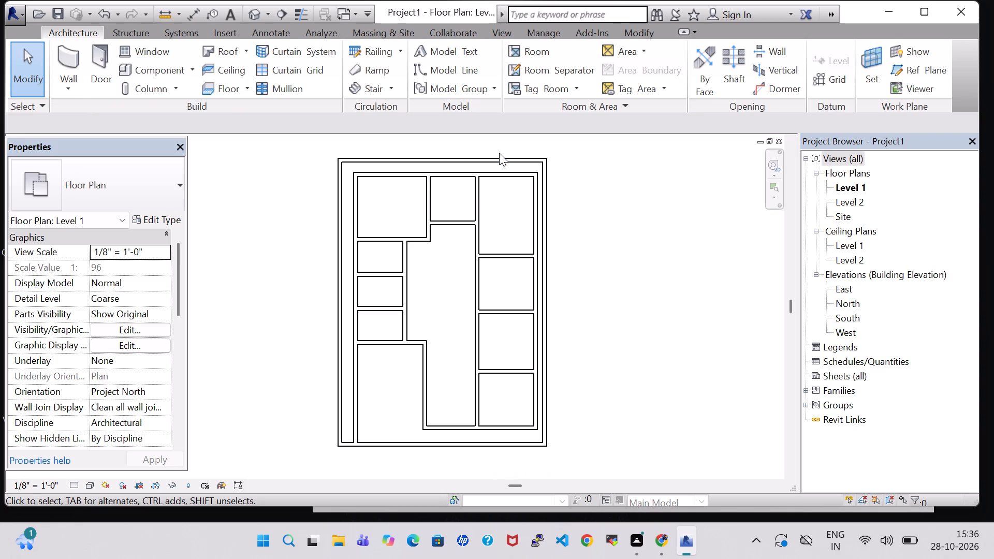
Delete the outermost top wall and the outermost left wall of the plan.
click(513, 162)
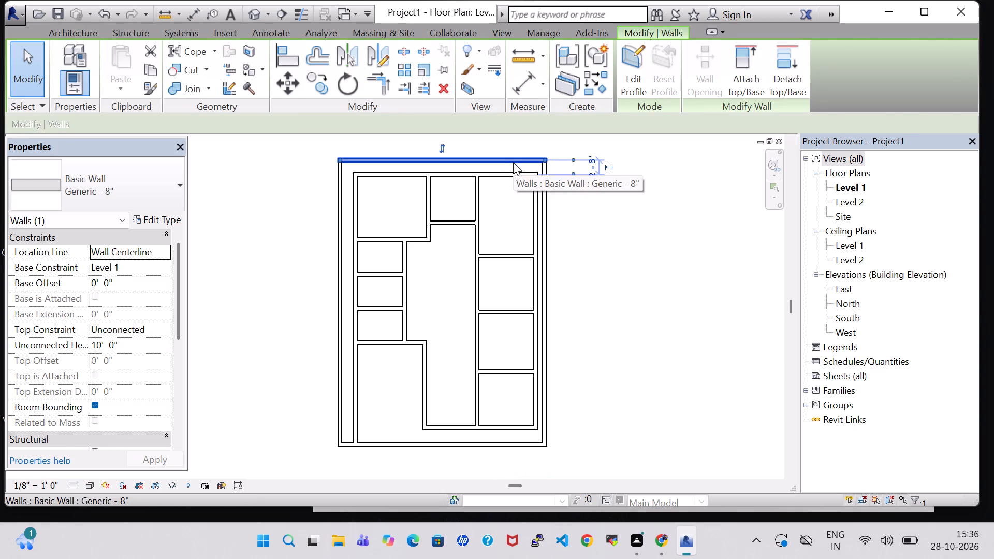
key(Delete)
click(340, 214)
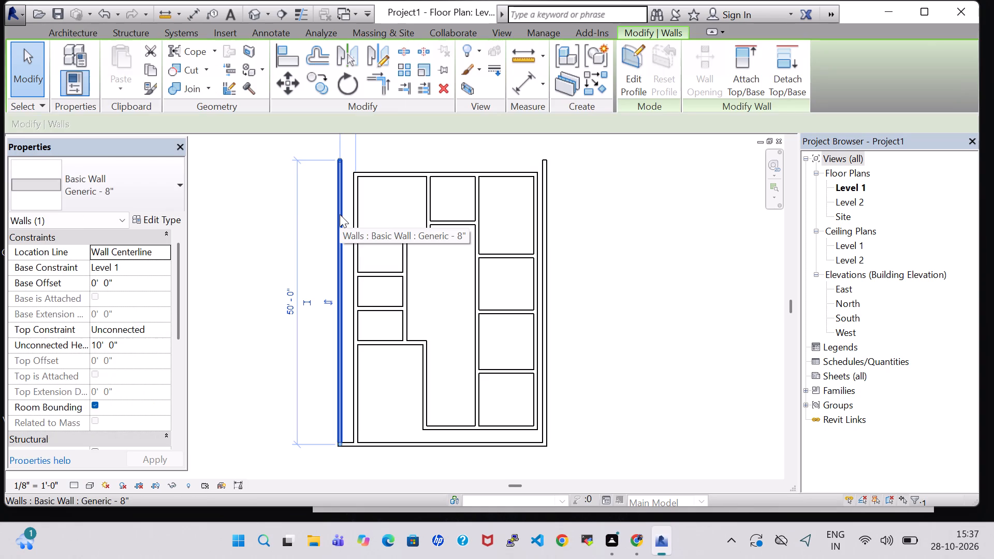
key(Delete)
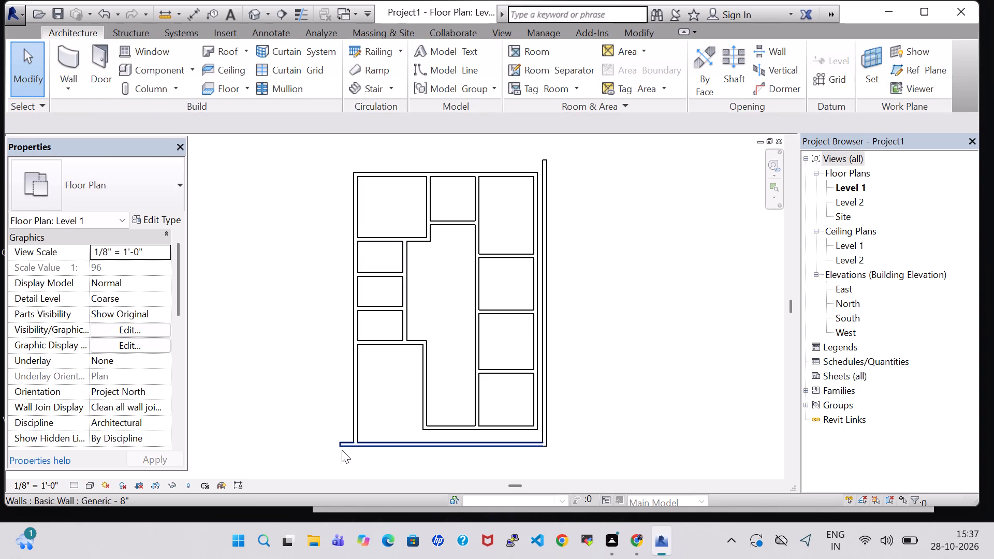
Split the outer bottom wall at the left inner wall's outer face and delete the overhanging piece, about 2'-5" long.
scroll(343, 450, up, 4)
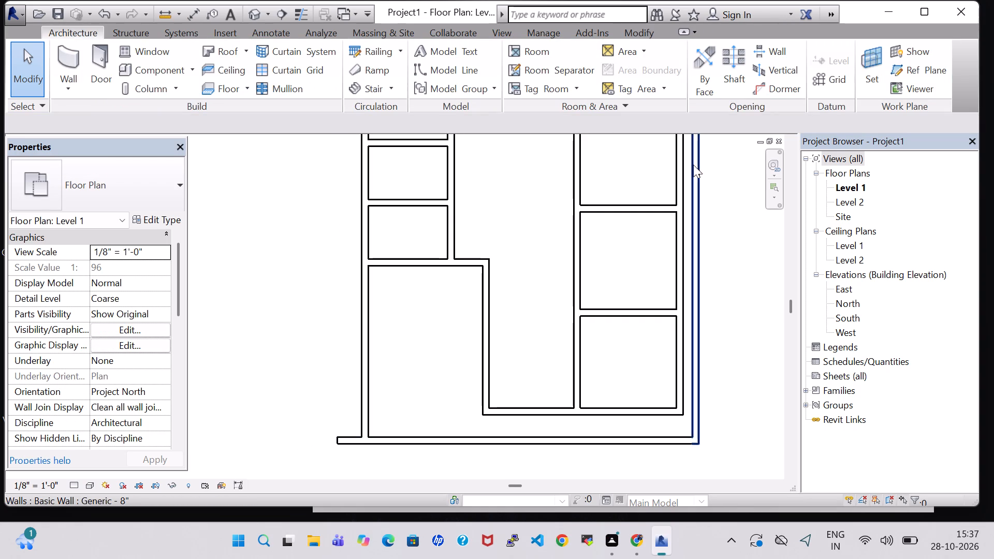
click(652, 32)
click(403, 44)
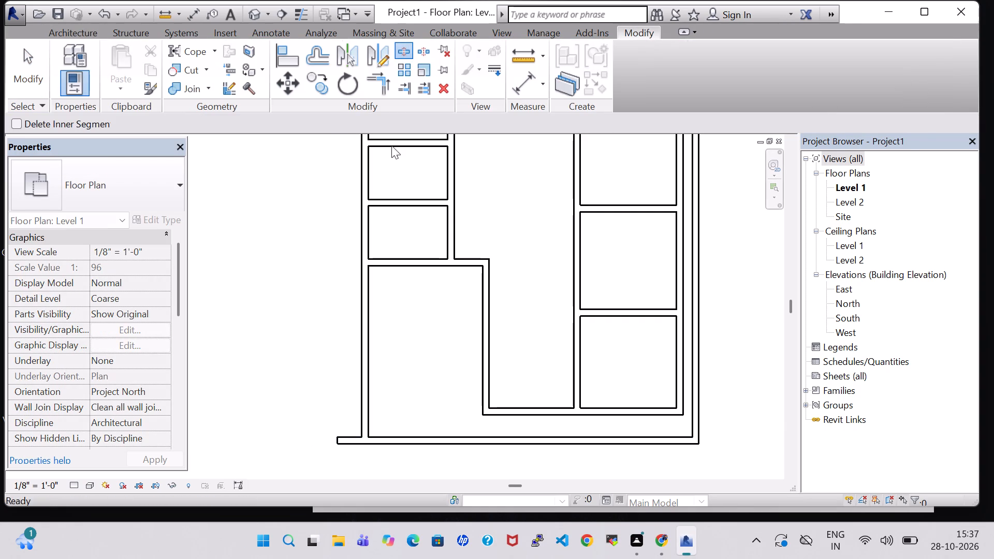
scroll(370, 444, up, 5)
click(353, 442)
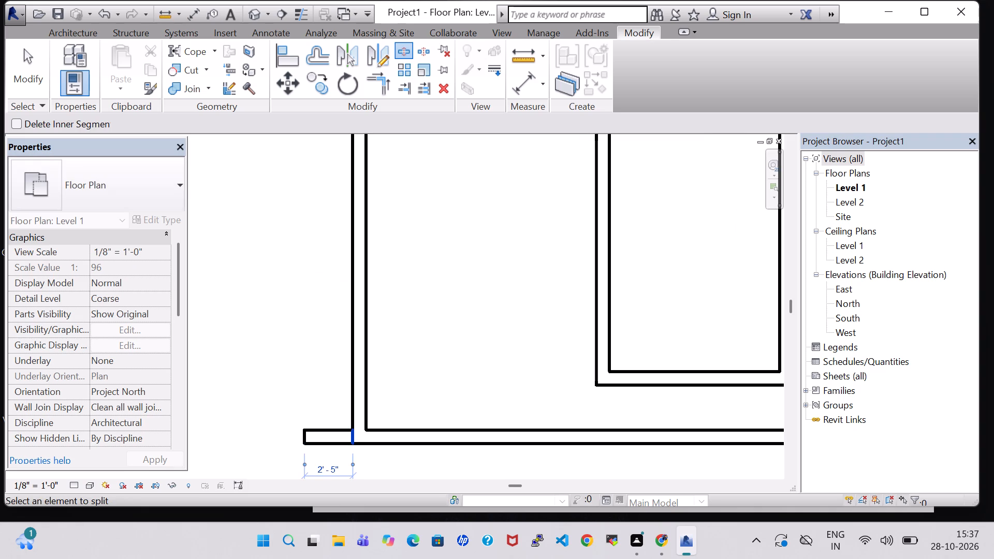
key(Escape)
key(Escape)
click(336, 428)
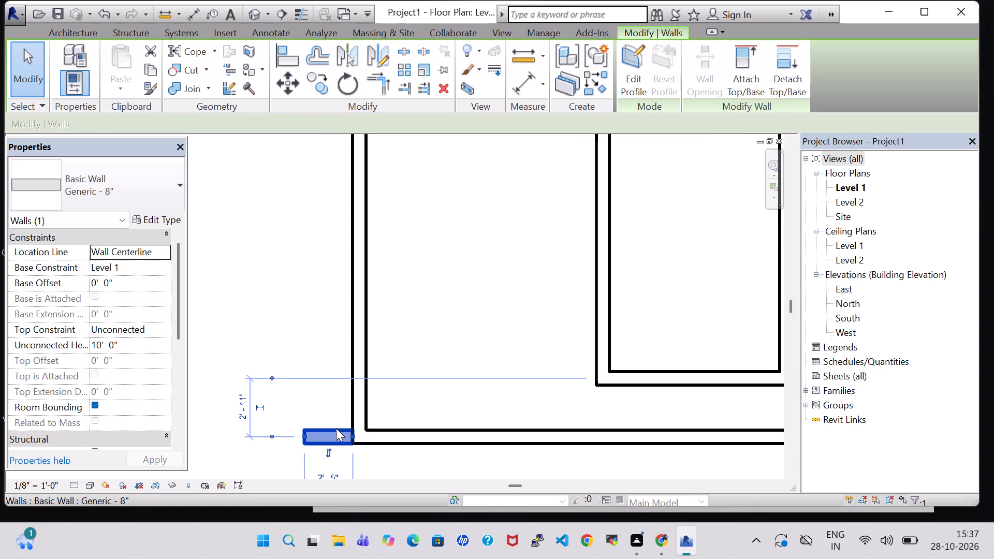
key(Delete)
scroll(336, 428, down, 2)
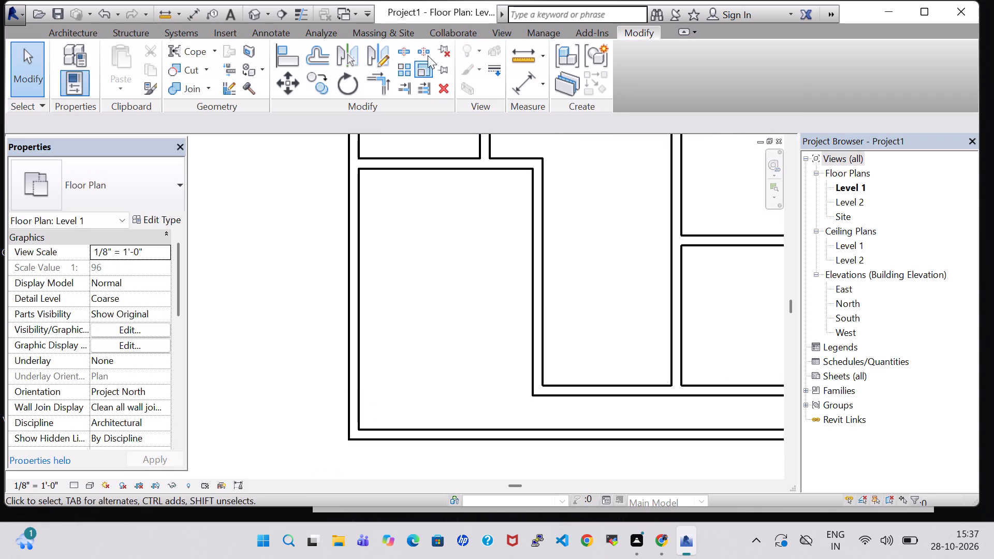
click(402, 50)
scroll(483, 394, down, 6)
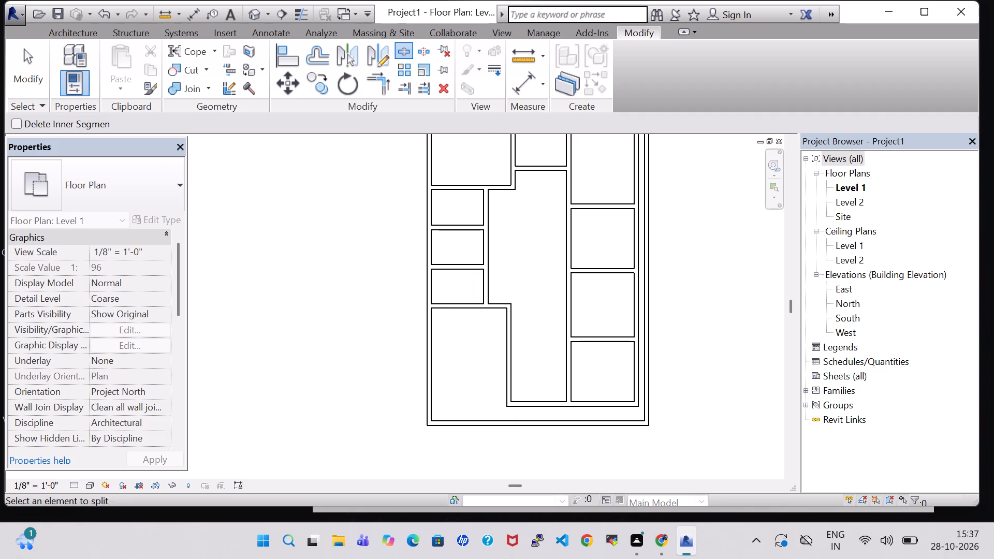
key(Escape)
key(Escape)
Draw a short vertical Generic - 8" wall, 10'-0" high, from the outer bottom wall up to the inner wall corner at the large lower-left room.
click(78, 35)
click(73, 53)
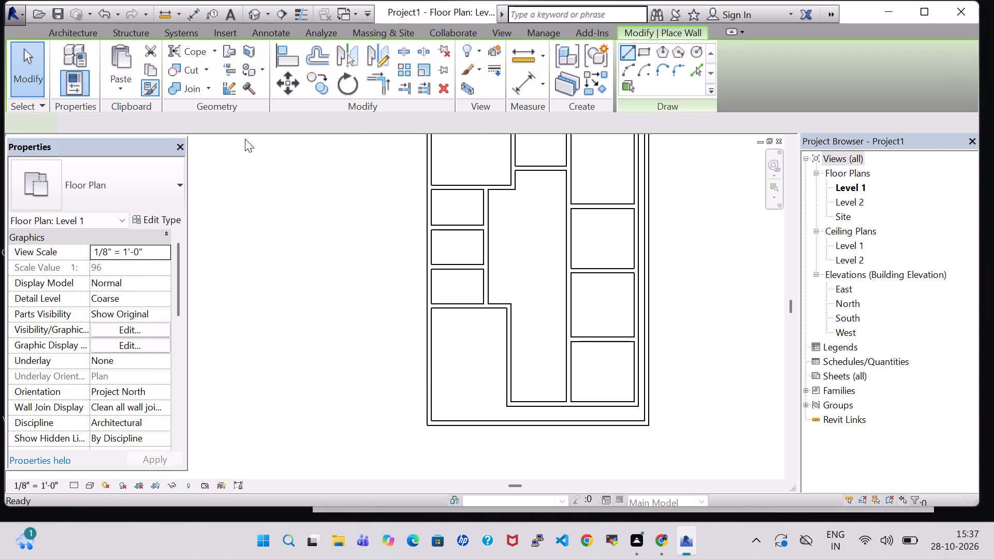
scroll(510, 433, up, 3)
click(508, 421)
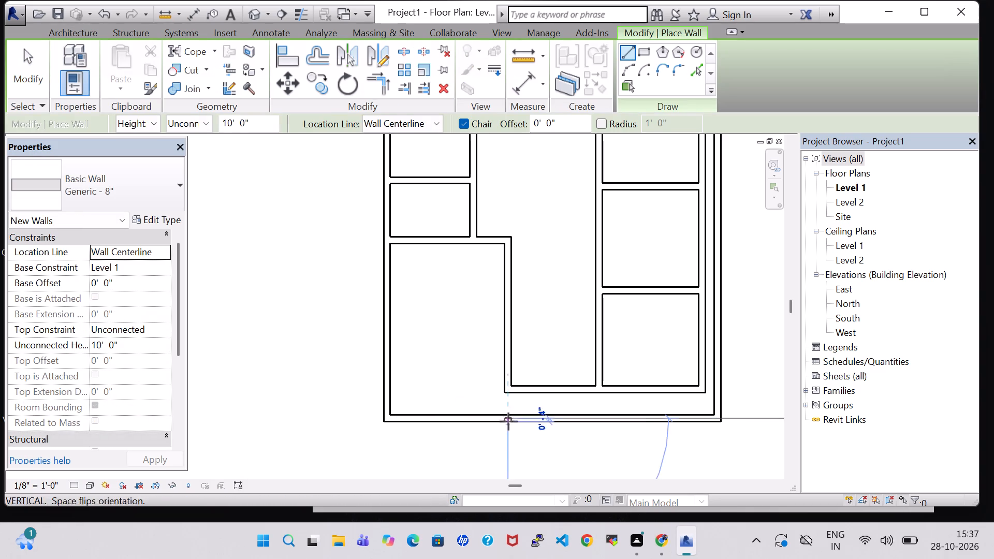
click(508, 391)
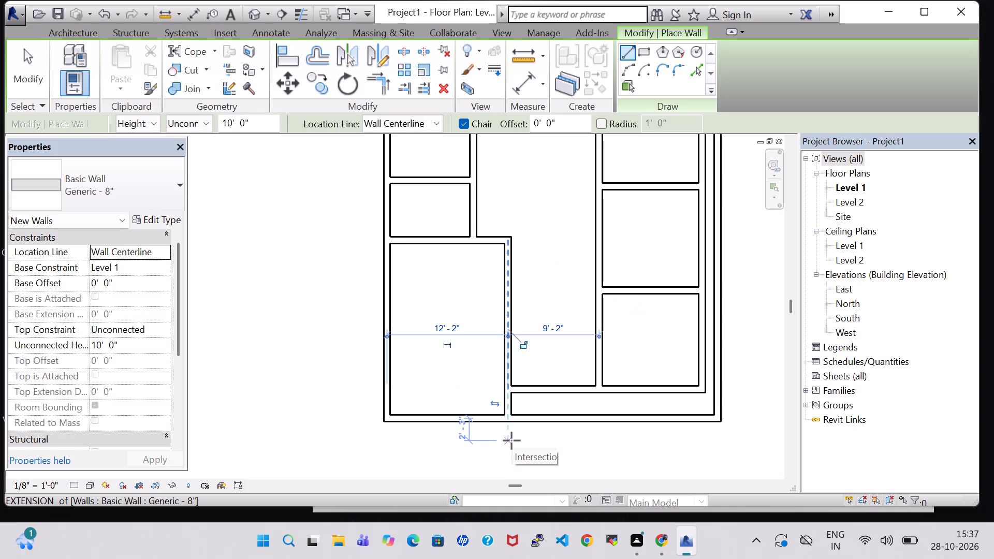
key(Escape)
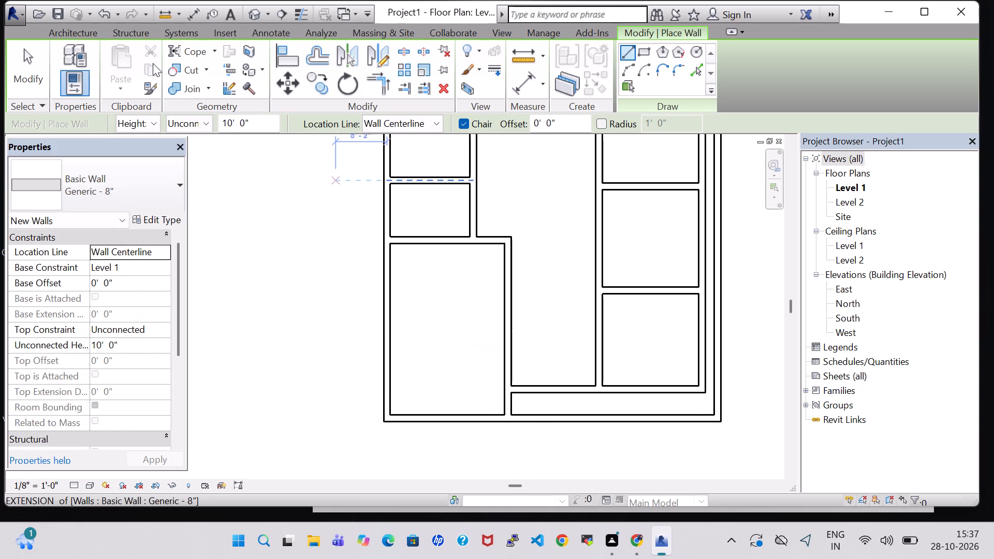
click(61, 28)
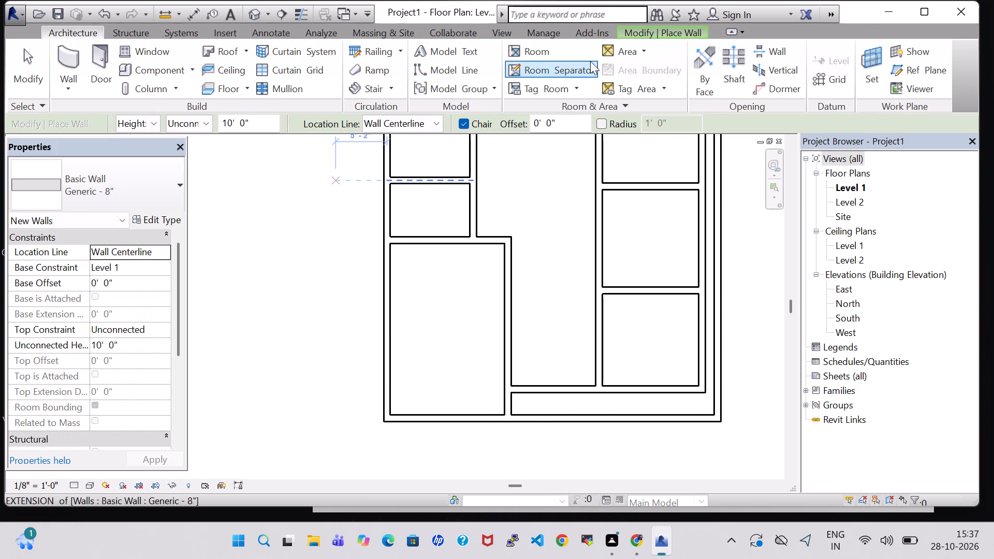
key(Escape)
key(Escape)
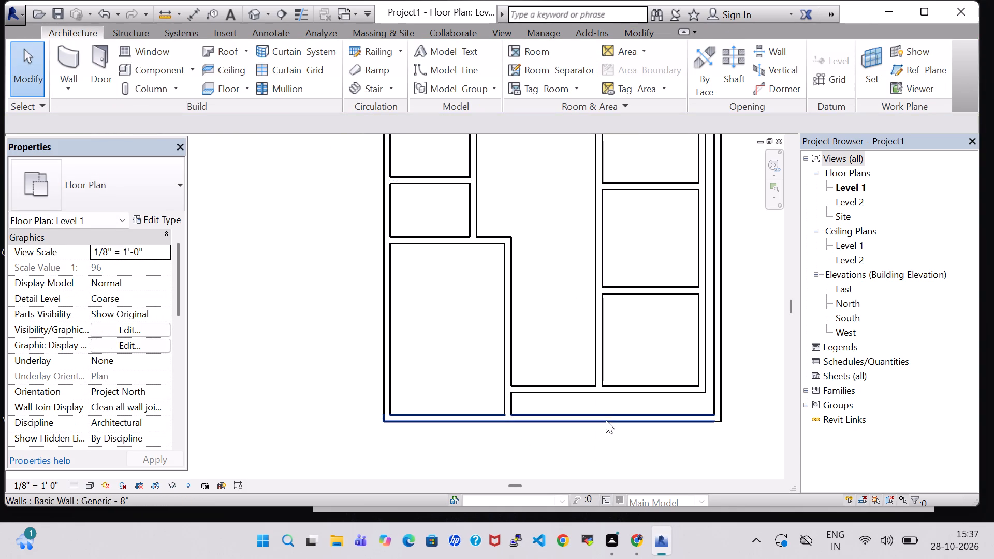
Split the outer bottom wall at the new short wall's right face and delete the piece running to the outermost right wall.
click(635, 31)
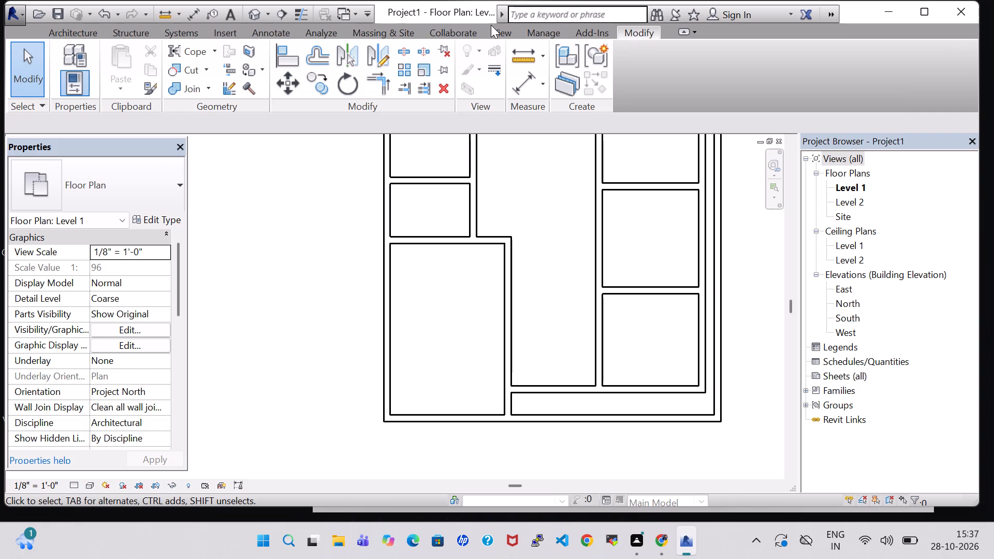
click(401, 44)
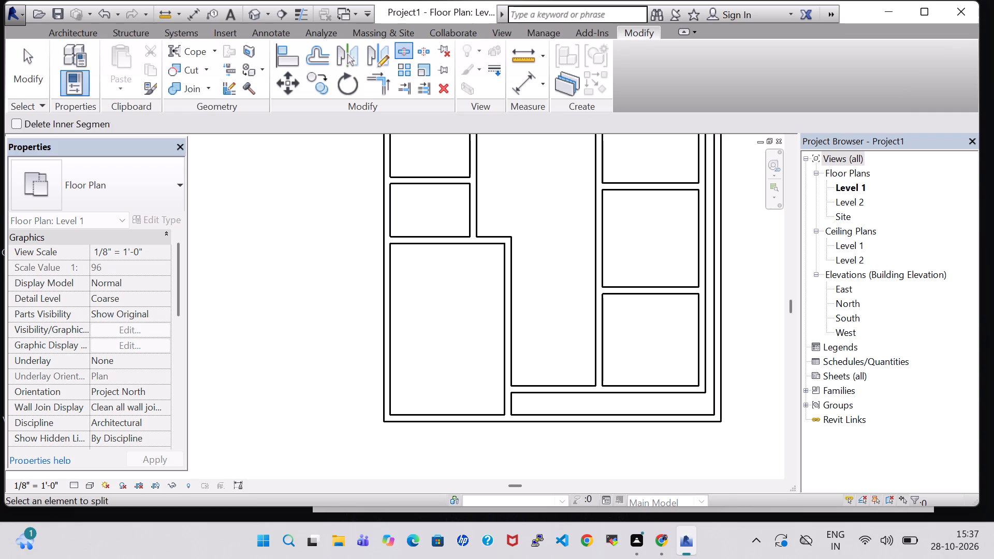
scroll(514, 423, up, 5)
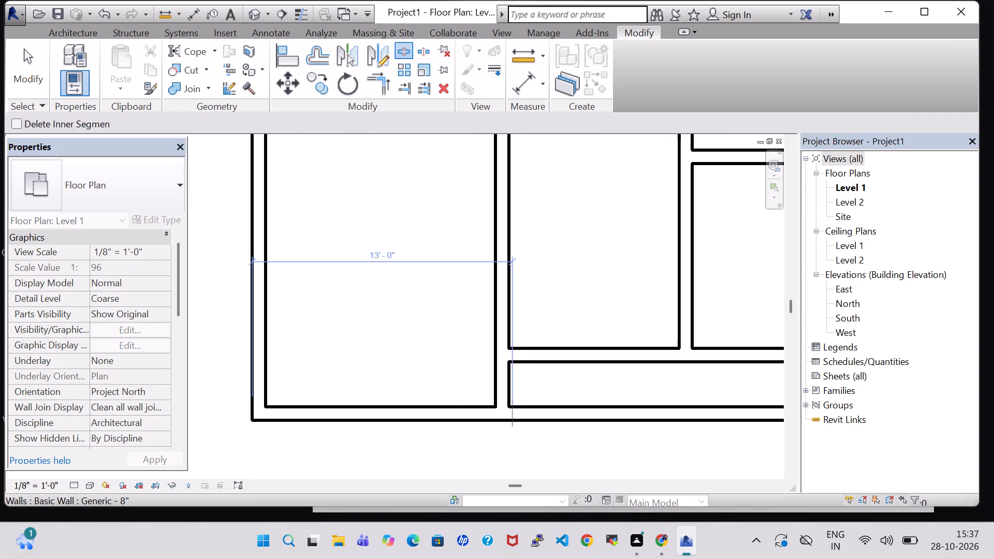
scroll(512, 417, up, 5)
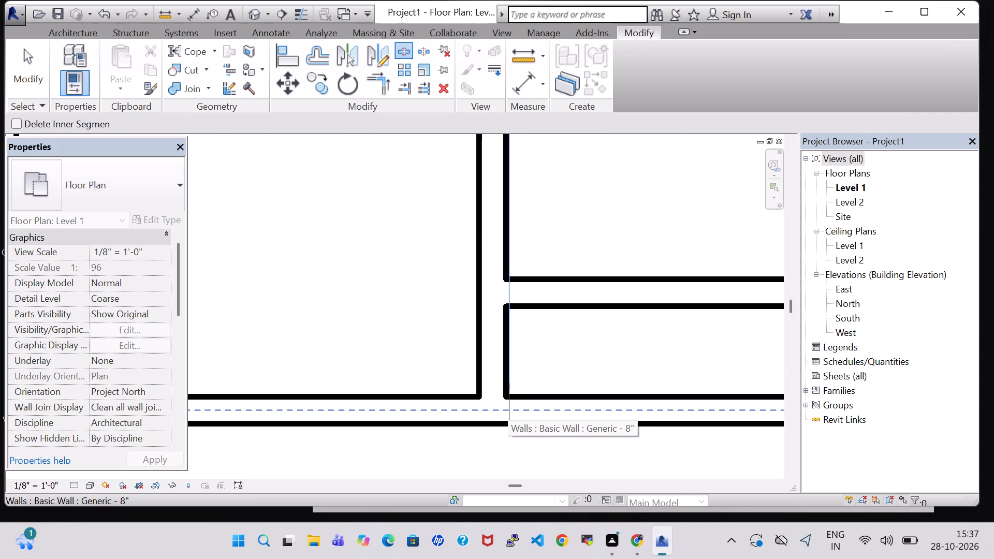
click(508, 411)
scroll(519, 411, down, 5)
middle_drag(562, 417, 513, 417)
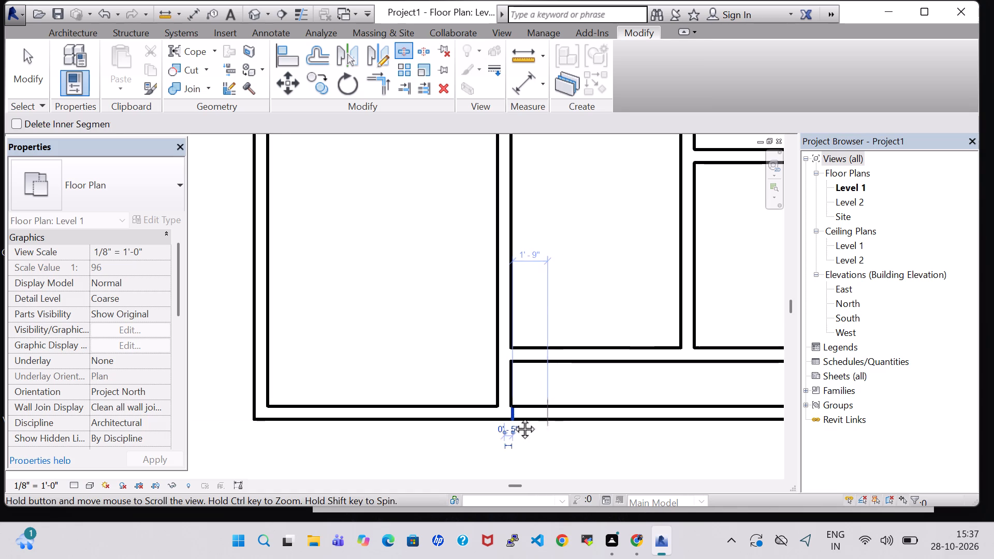
middle_drag(513, 417, 486, 417)
scroll(489, 417, down, 2)
scroll(592, 427, down, 2)
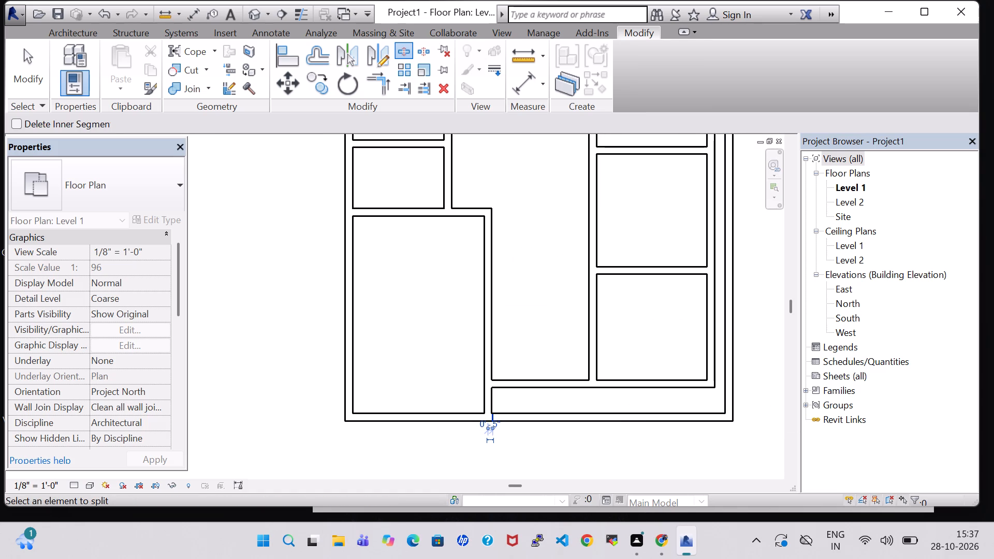
key(Escape)
key(Escape)
click(666, 422)
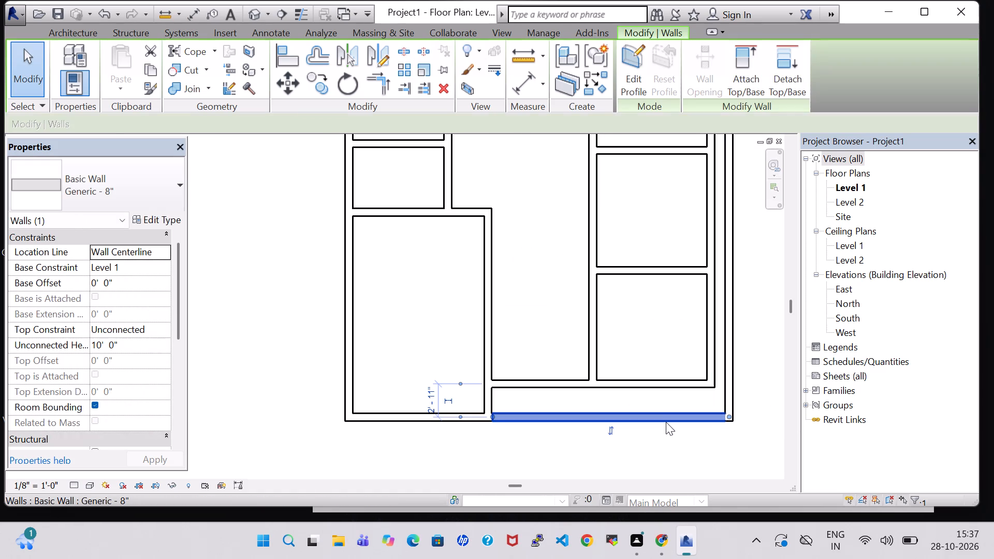
key(Delete)
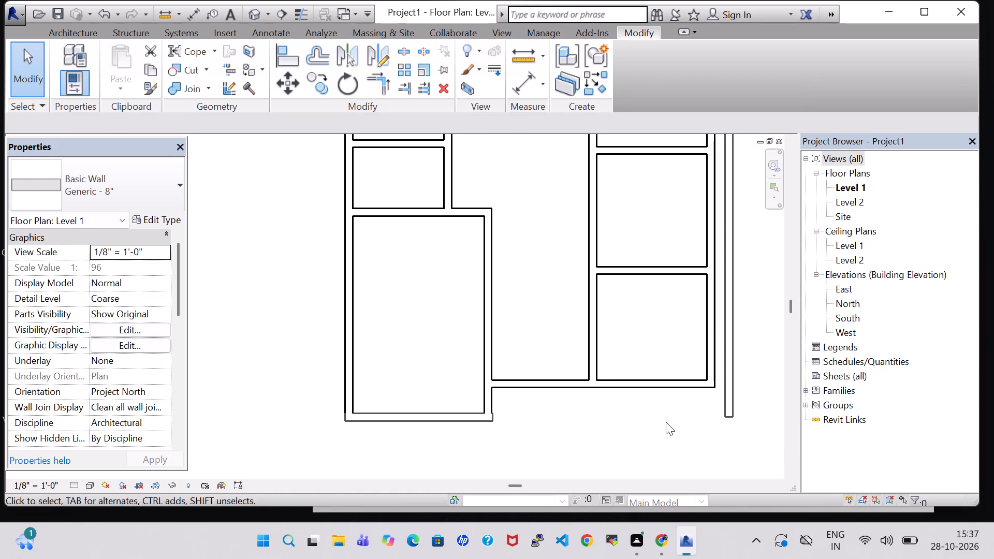
Nudge the lower-left room's bottom wall one increment to the left.
scroll(666, 422, up, 3)
click(402, 414)
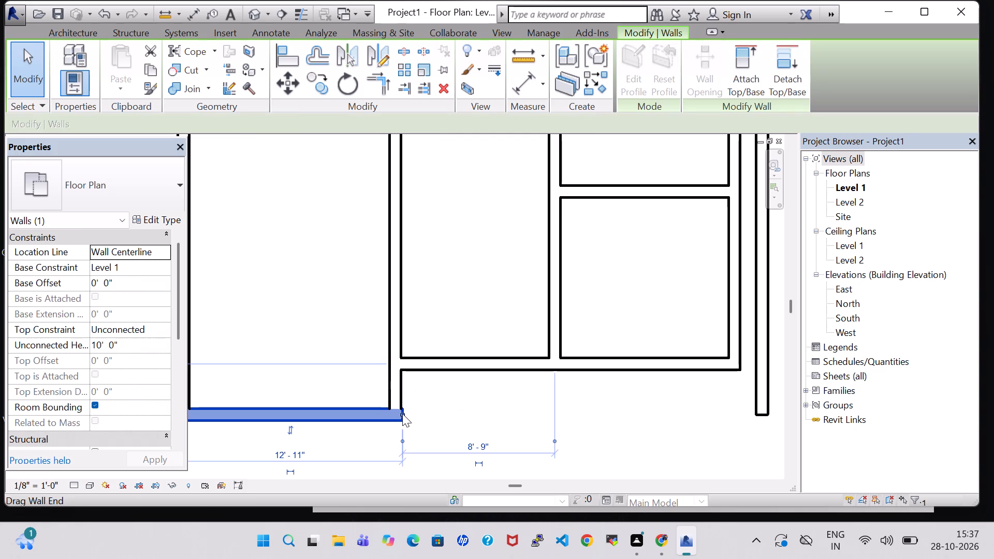
key(Left)
click(559, 429)
Delete the detached outermost right wall of the plan.
scroll(564, 430, down, 4)
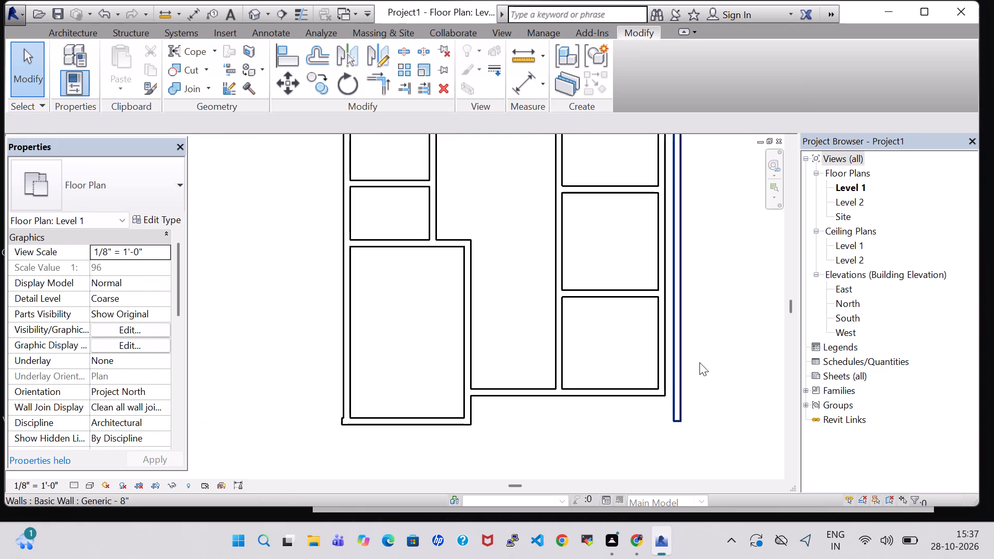
click(684, 343)
key(Delete)
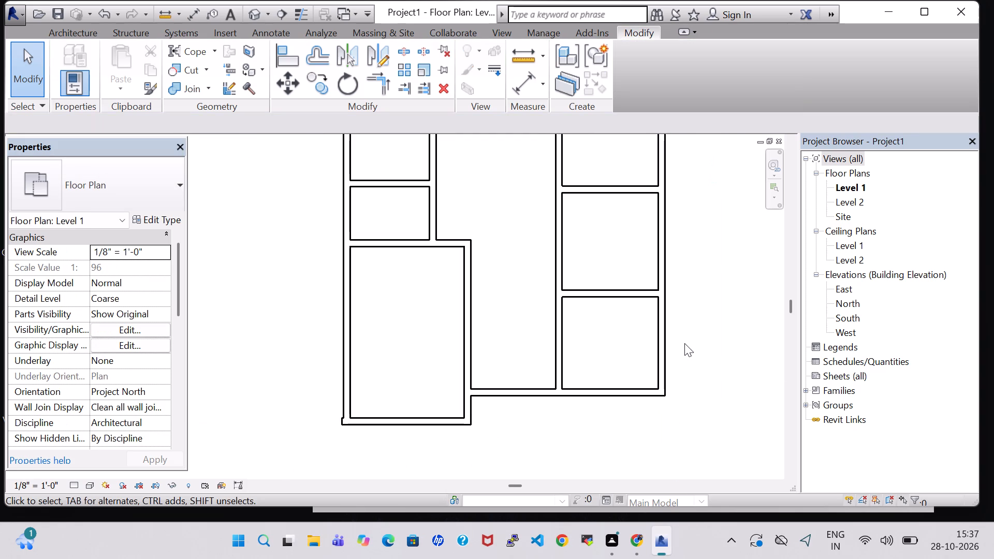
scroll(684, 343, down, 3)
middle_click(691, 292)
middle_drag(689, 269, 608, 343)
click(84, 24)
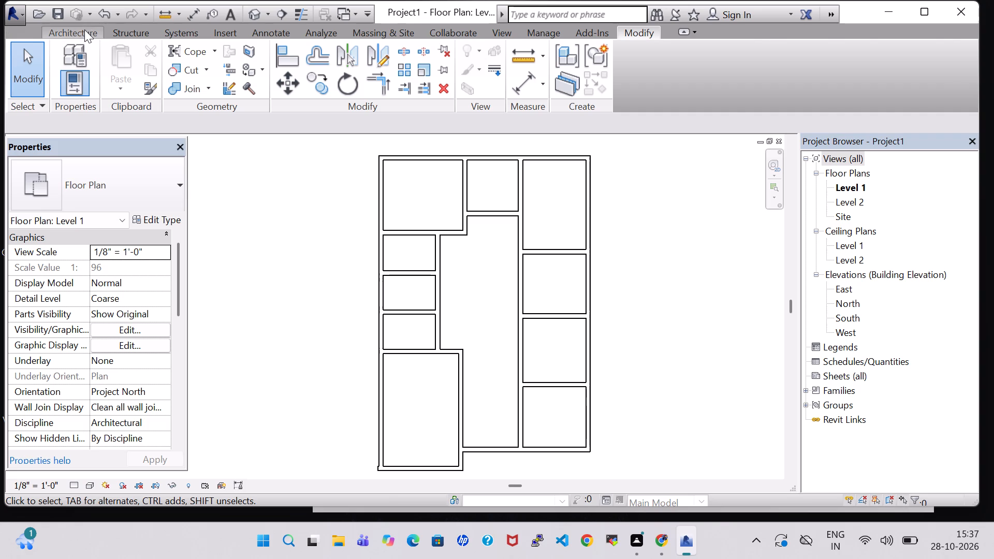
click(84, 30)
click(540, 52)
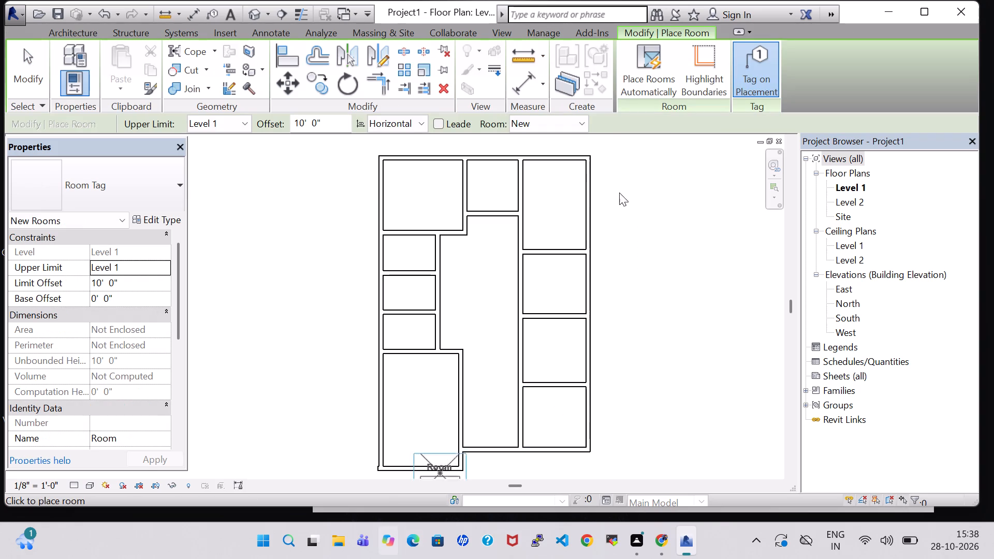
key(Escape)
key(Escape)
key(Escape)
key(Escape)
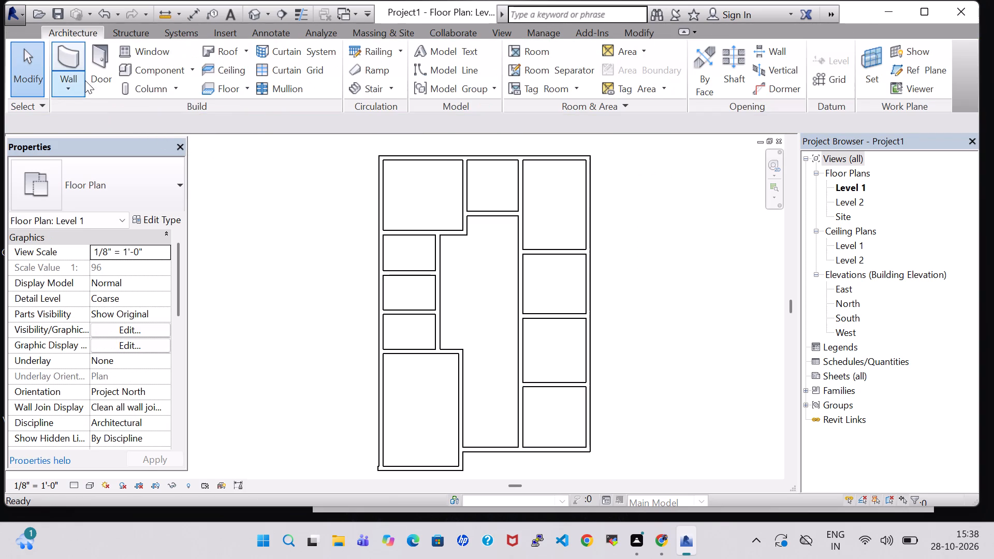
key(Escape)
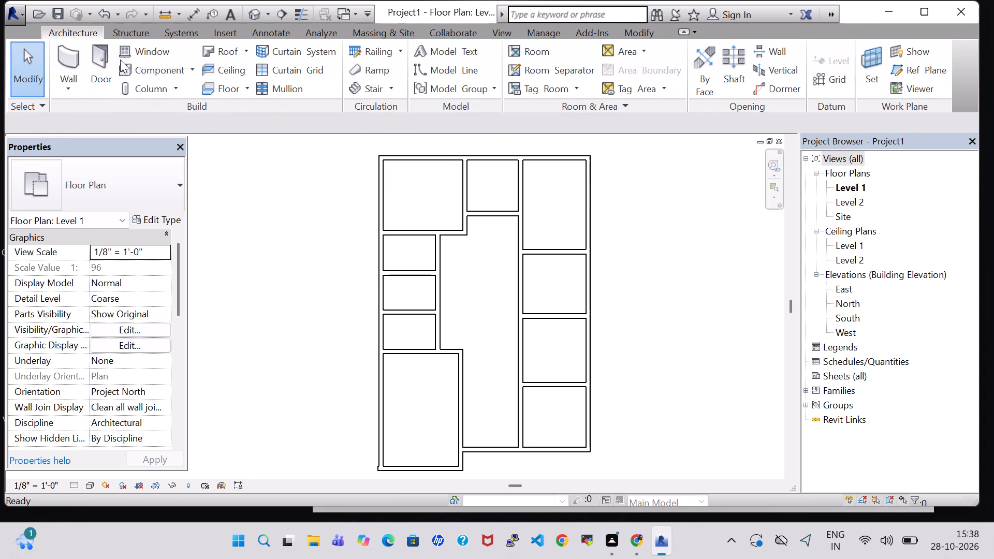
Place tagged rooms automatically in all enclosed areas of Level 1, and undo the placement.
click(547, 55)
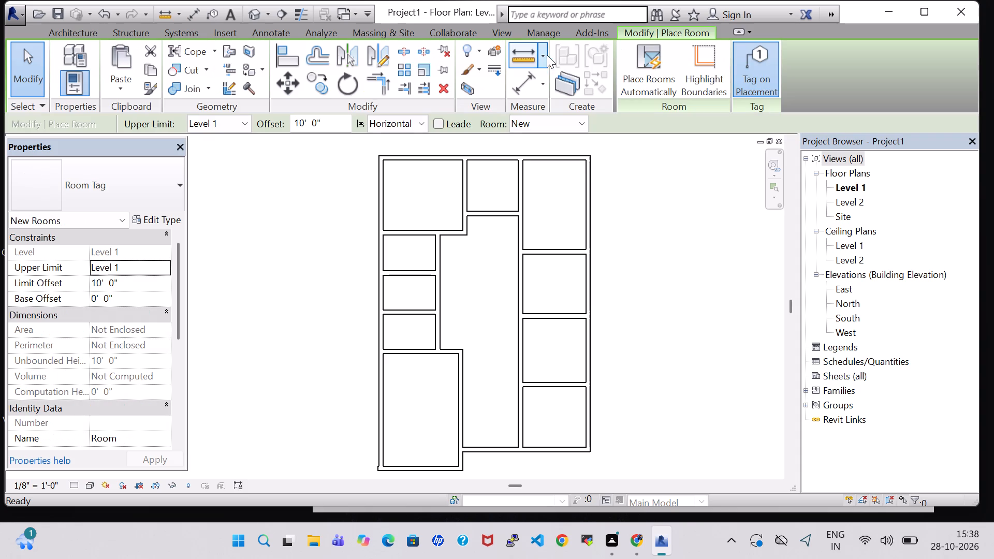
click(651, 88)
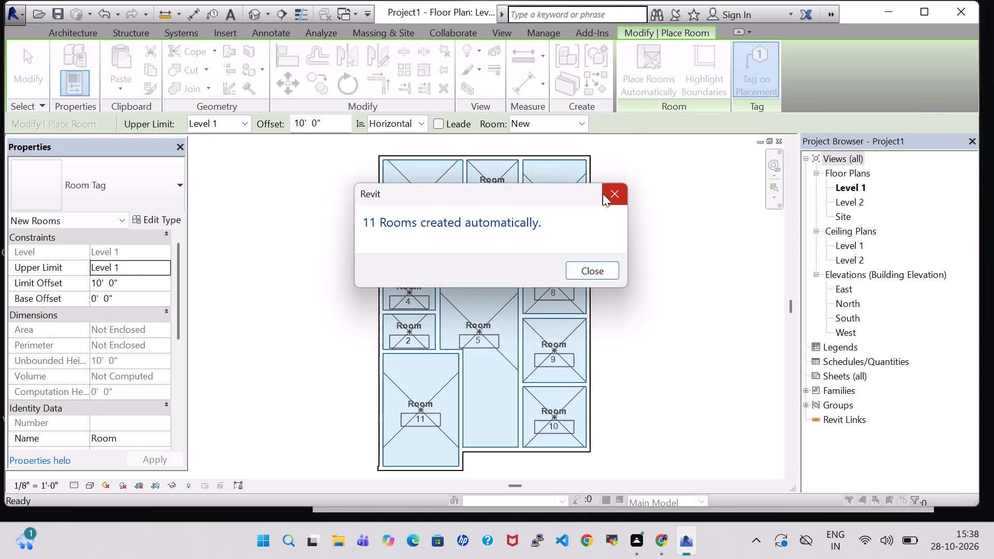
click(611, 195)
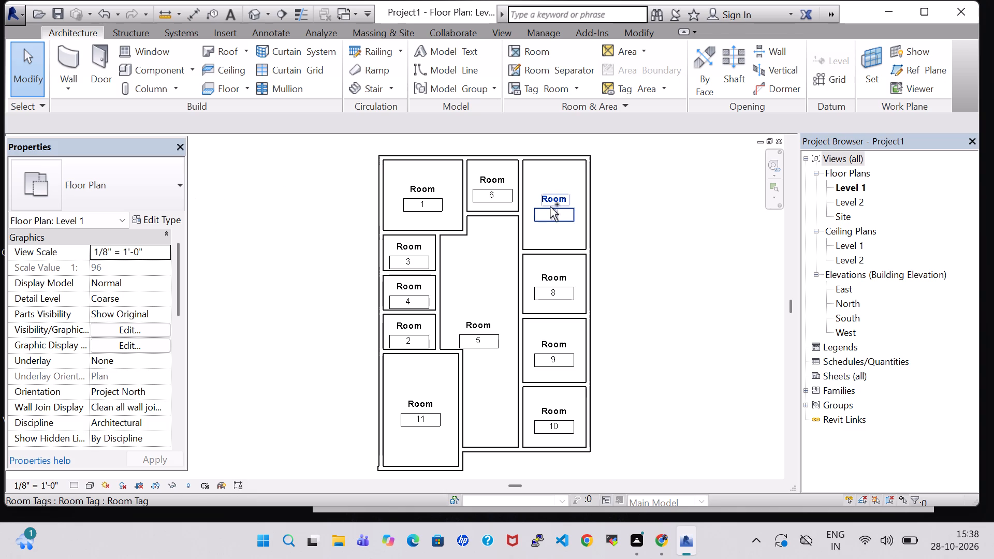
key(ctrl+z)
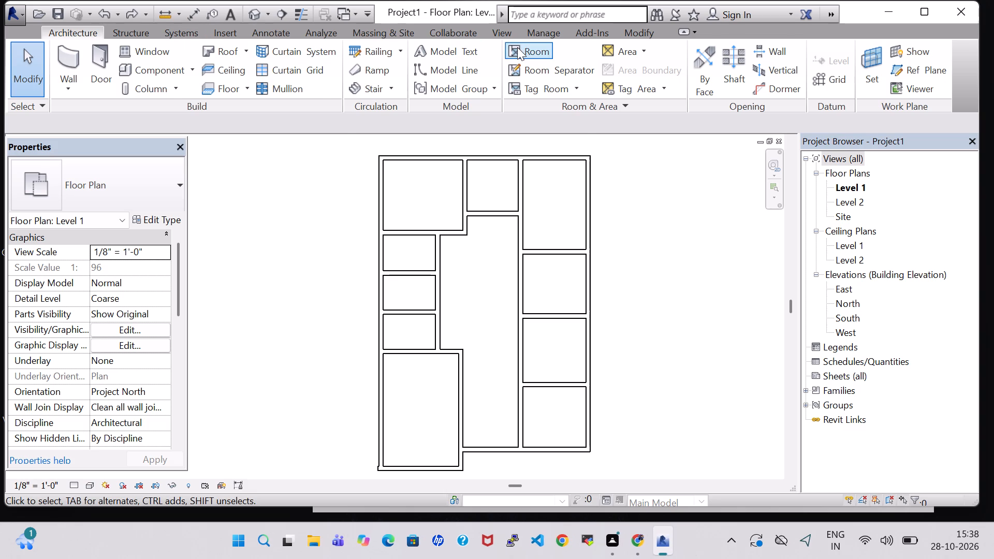
Highlight the room boundaries of the floor plan with the Room command and leave the command.
click(517, 47)
click(693, 54)
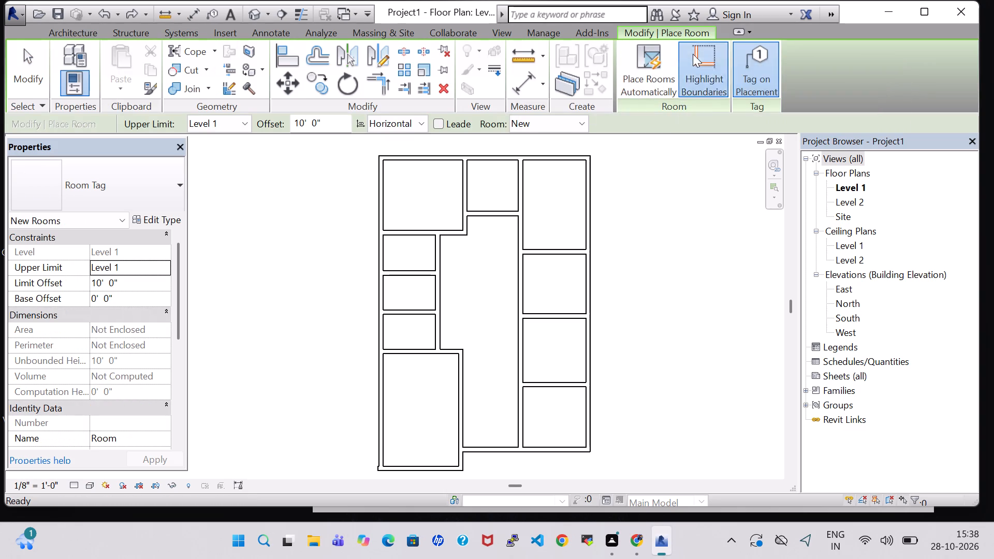
click(889, 486)
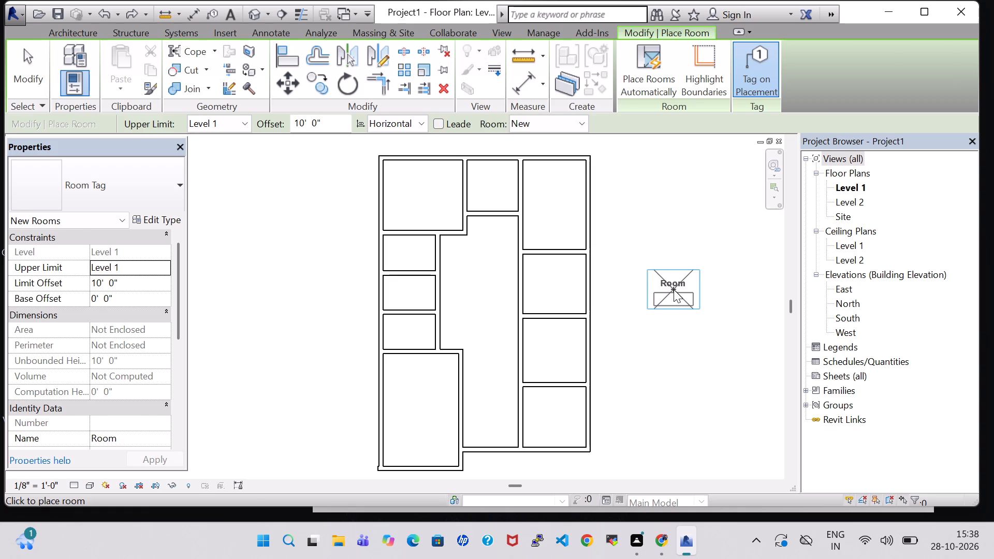
key(Escape)
key(Escape)
key(Escape)
key(Escape)
key(Escape)
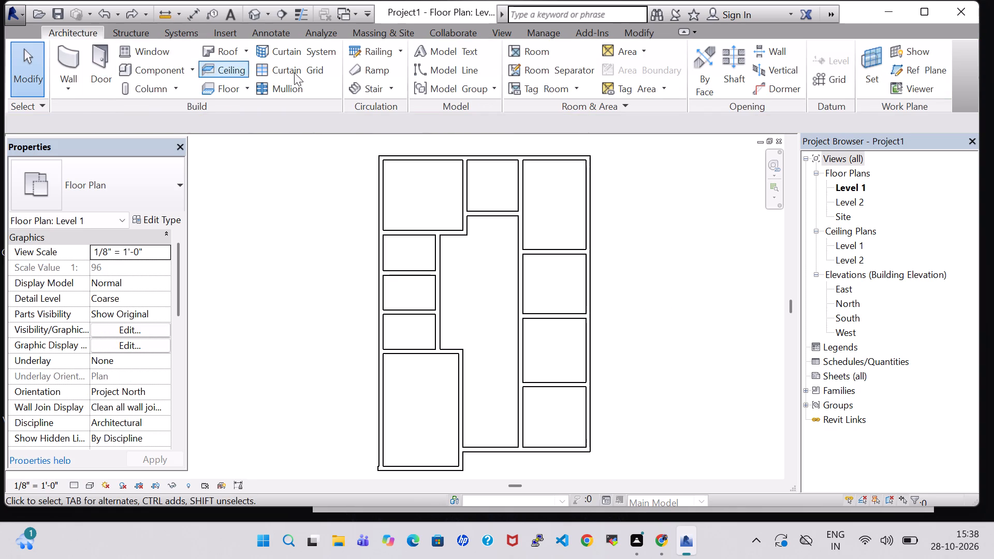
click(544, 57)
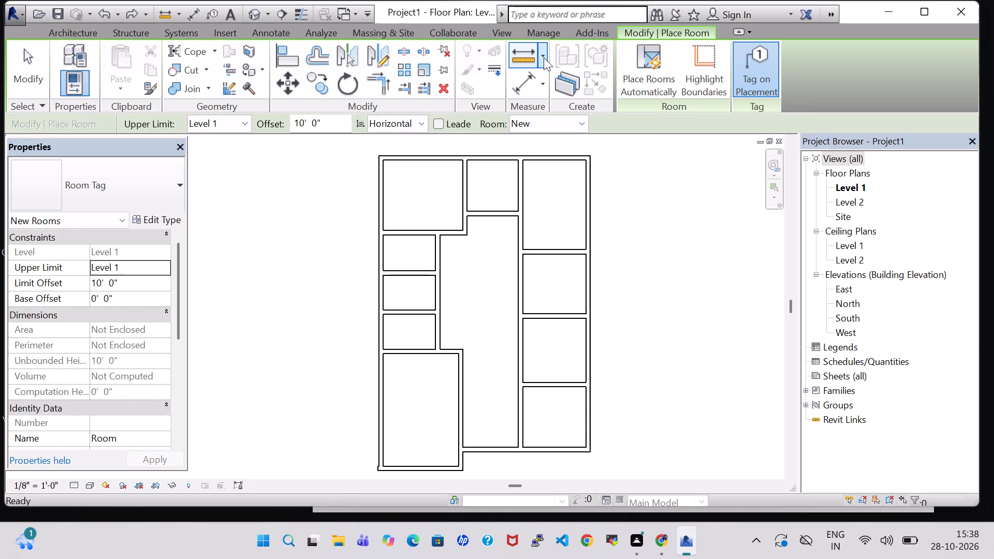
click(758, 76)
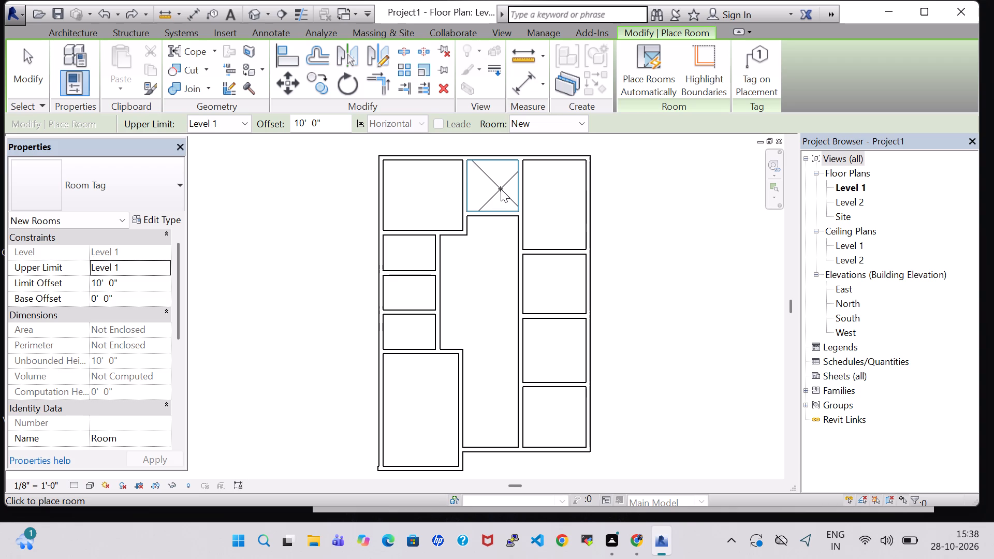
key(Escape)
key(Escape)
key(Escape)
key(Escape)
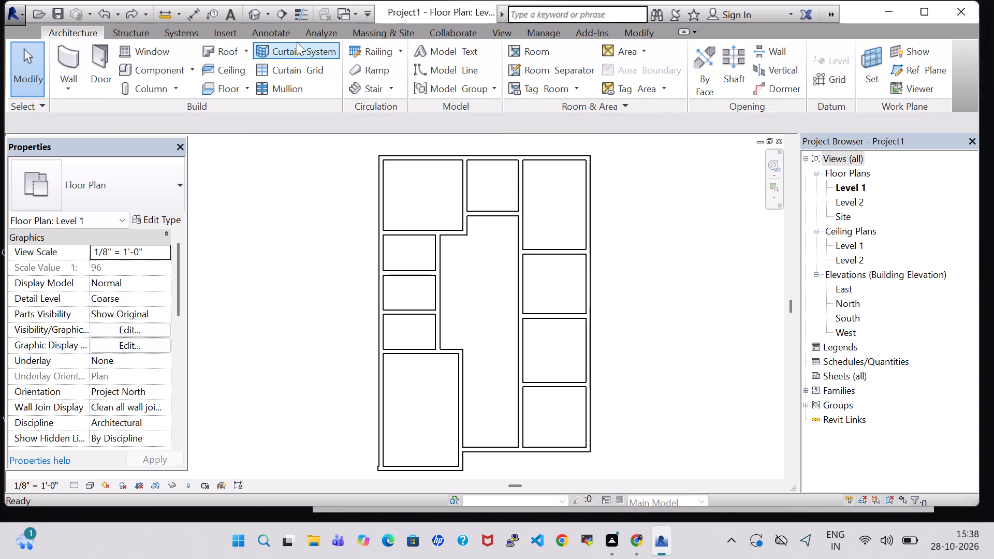
Draw room separation lines closing the plan's lower-right notch, about 19'-8" horizontally from the lower-left room's outer corner and about 2'-11" up to the building corner.
click(524, 66)
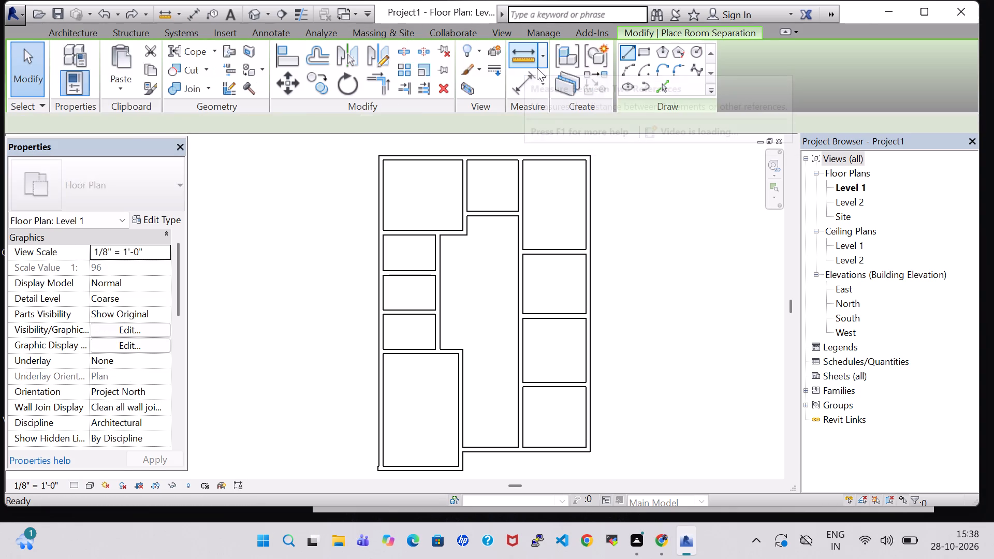
scroll(561, 450, up, 3)
middle_drag(557, 449, 510, 355)
scroll(395, 399, up, 3)
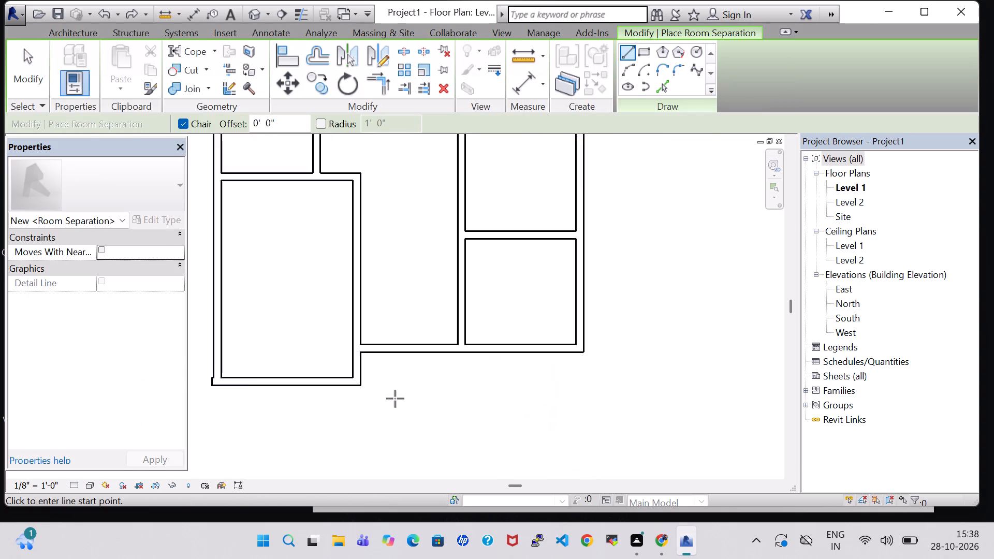
scroll(395, 399, up, 2)
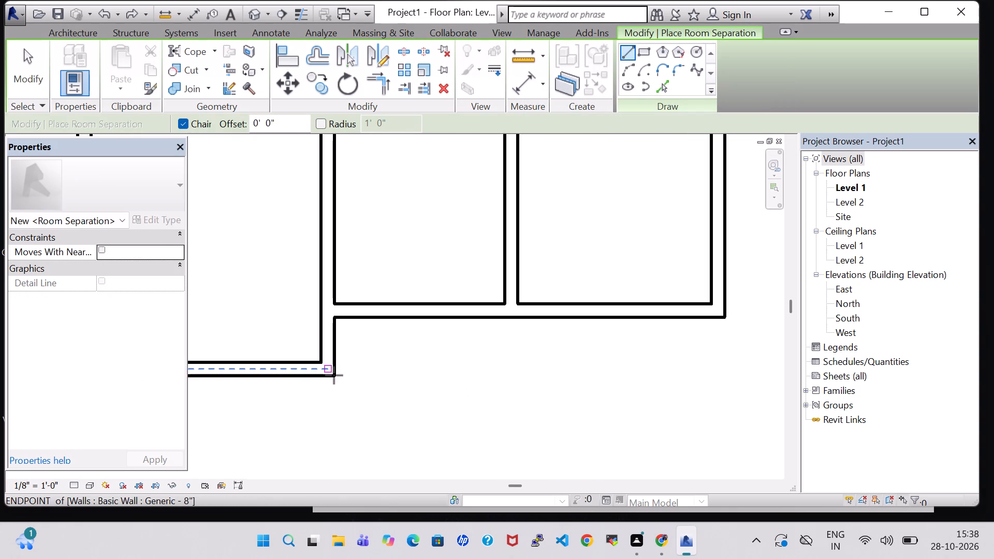
click(335, 375)
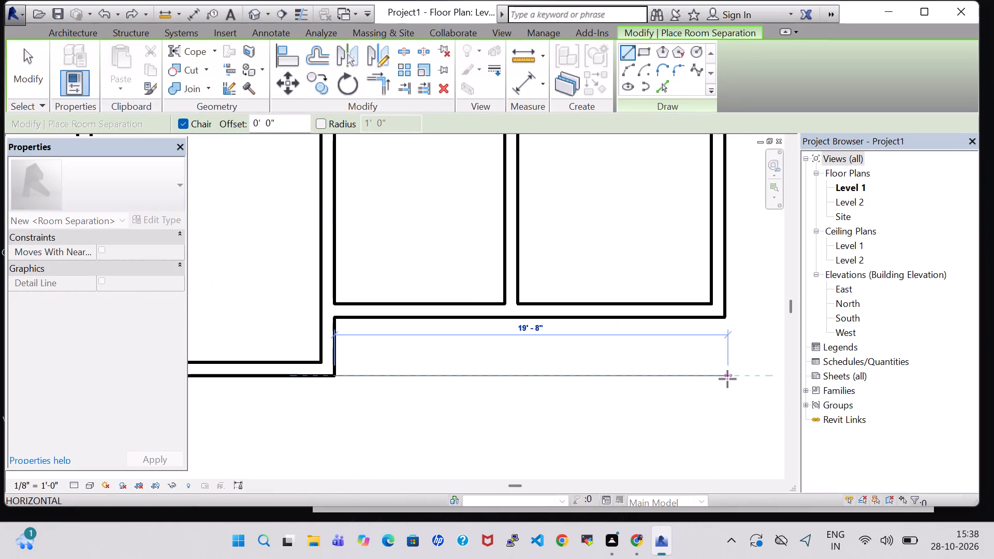
click(726, 379)
scroll(723, 313, up, 2)
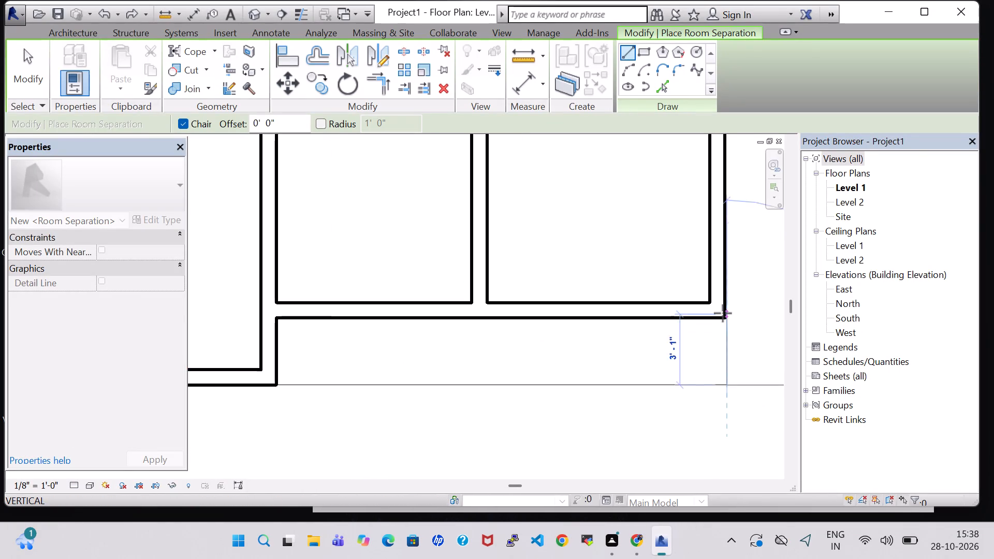
scroll(723, 313, up, 3)
click(723, 320)
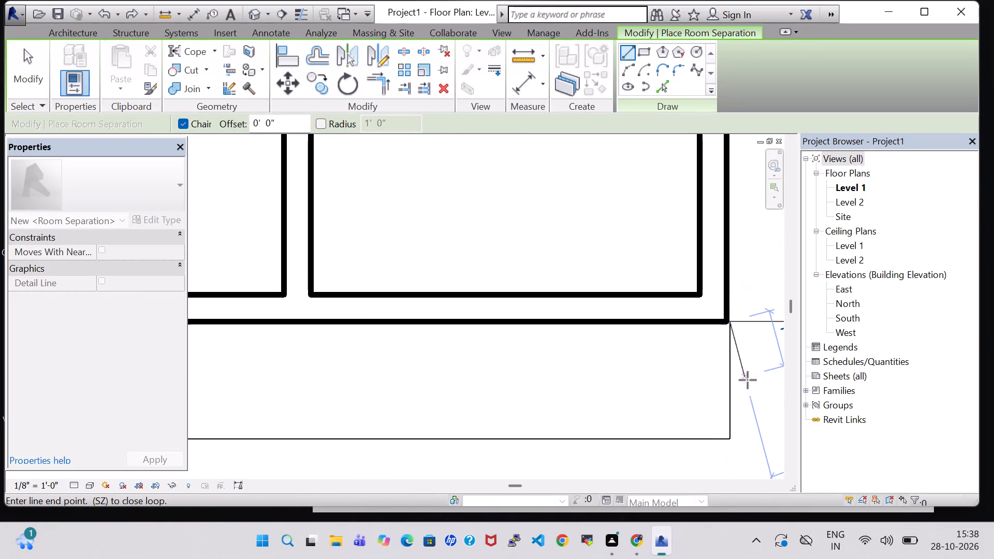
key(Escape)
key(Escape)
Nudge the vertical room separation line one increment left towards the building's outer right wall face.
click(730, 377)
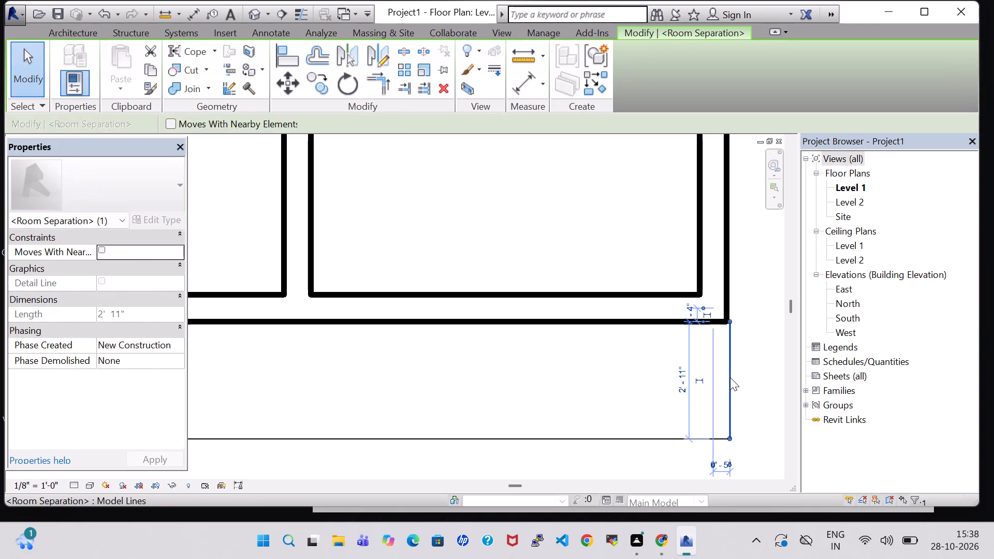
key(Left)
click(644, 400)
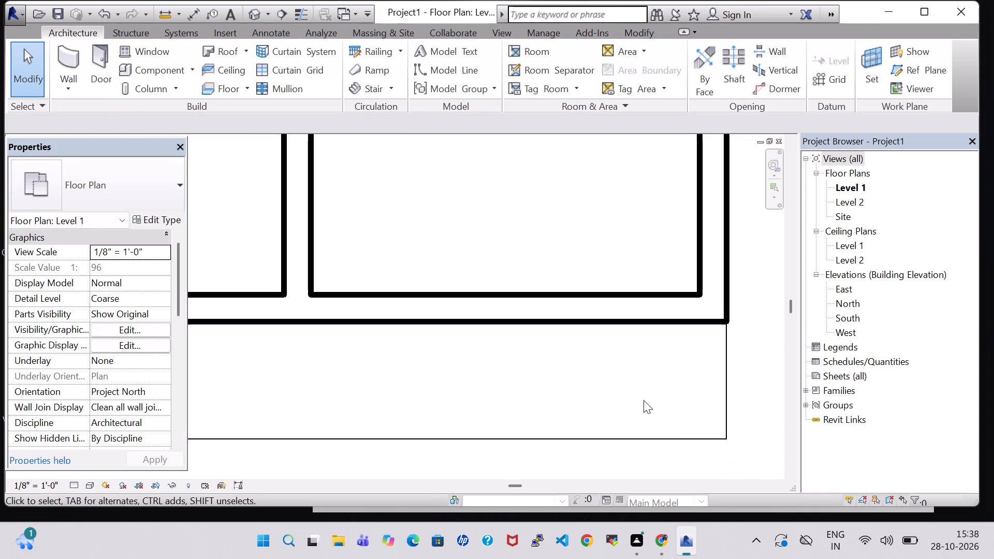
Nudge the wall between the second and third rooms of the right-hand column one increment down.
scroll(644, 400, down, 8)
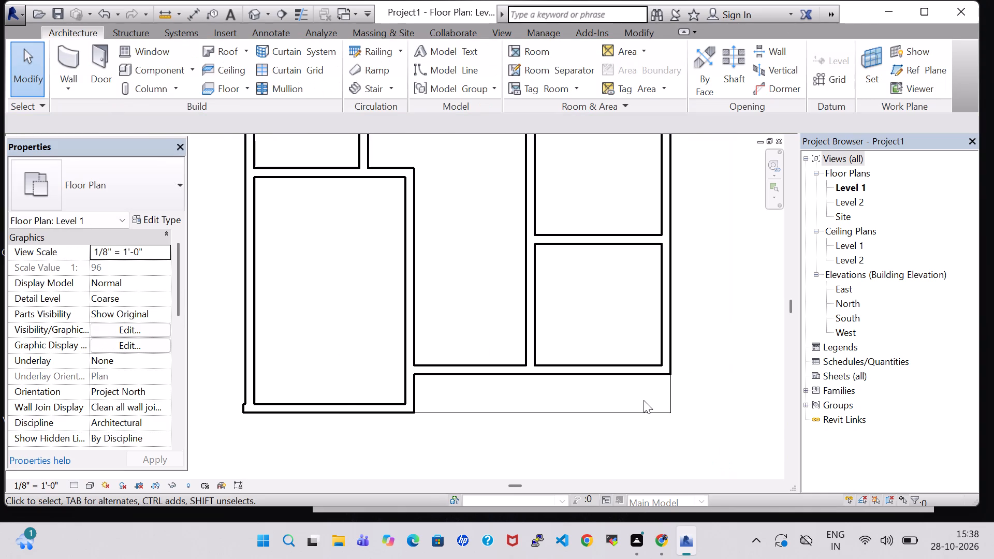
scroll(644, 400, down, 2)
middle_click(677, 333)
middle_drag(677, 333, 660, 367)
scroll(660, 367, down, 1)
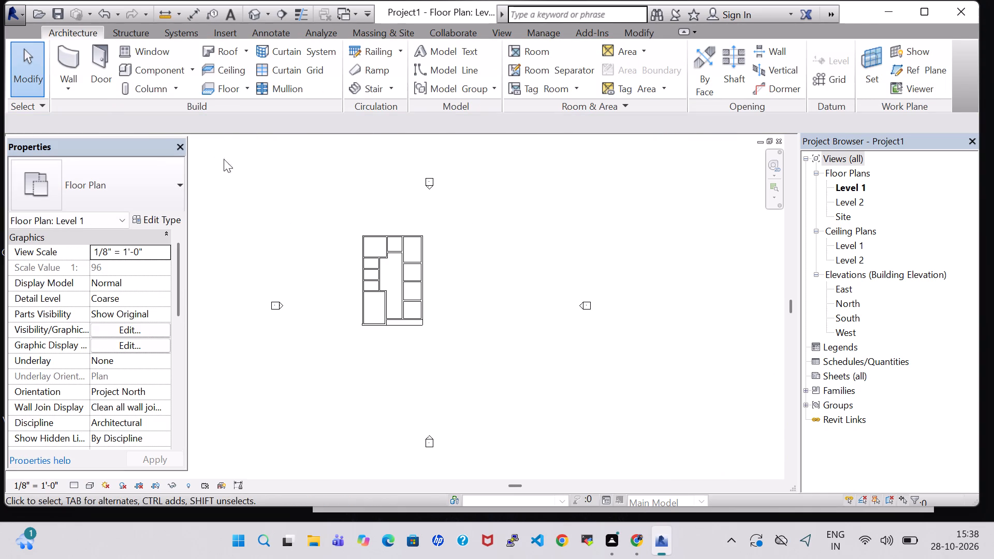
scroll(493, 308, up, 5)
scroll(483, 265, up, 1)
middle_drag(483, 265, 622, 307)
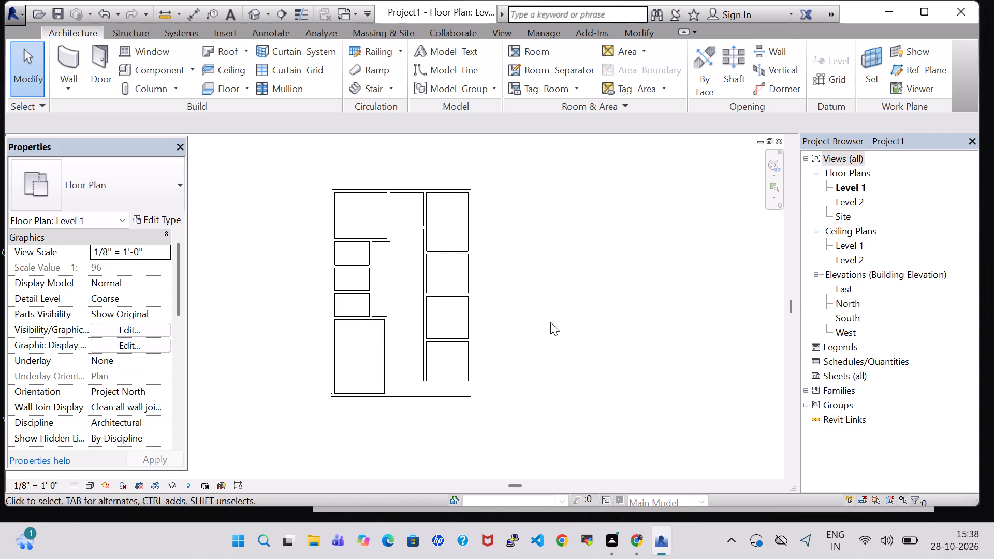
scroll(550, 322, up, 1)
middle_drag(550, 322, 594, 327)
middle_click(595, 327)
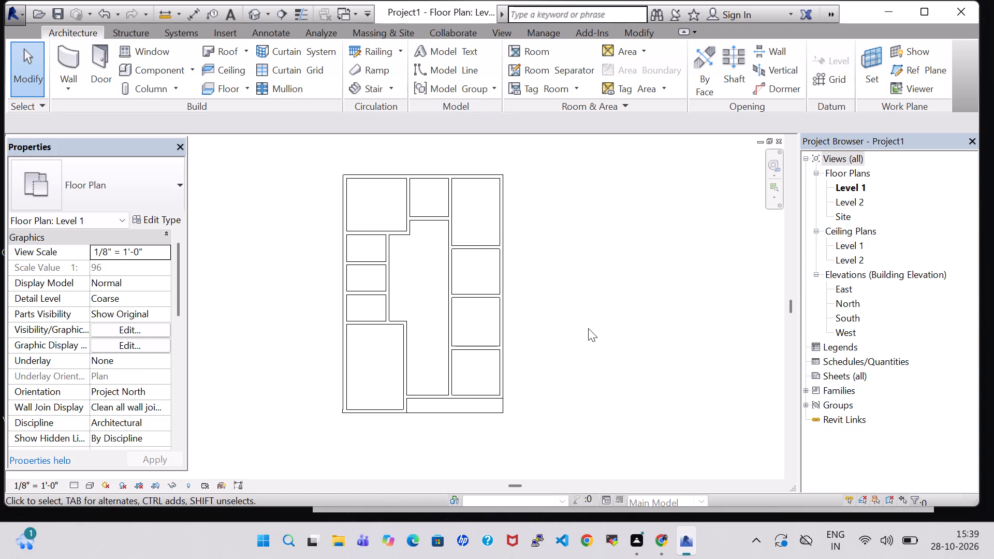
scroll(448, 312, up, 3)
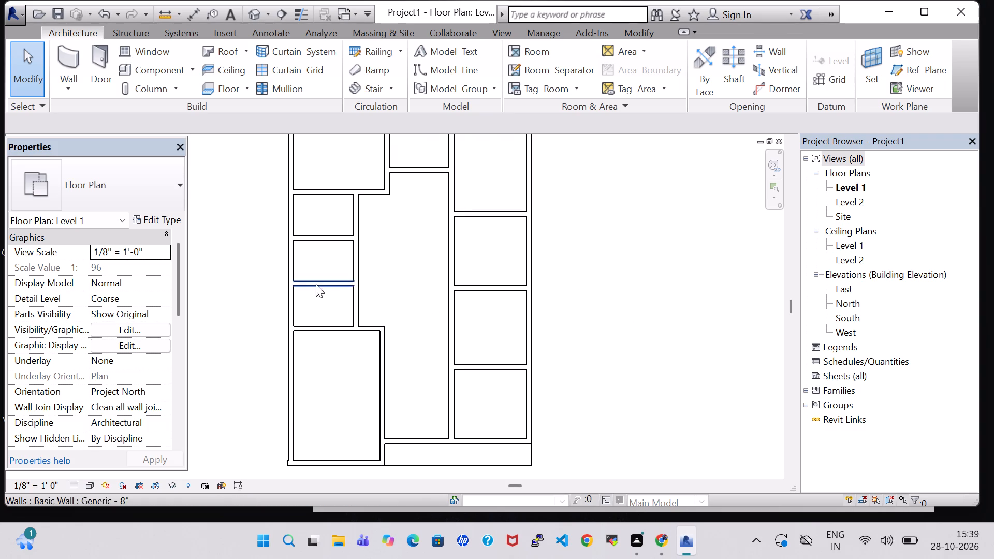
click(501, 284)
key(Down)
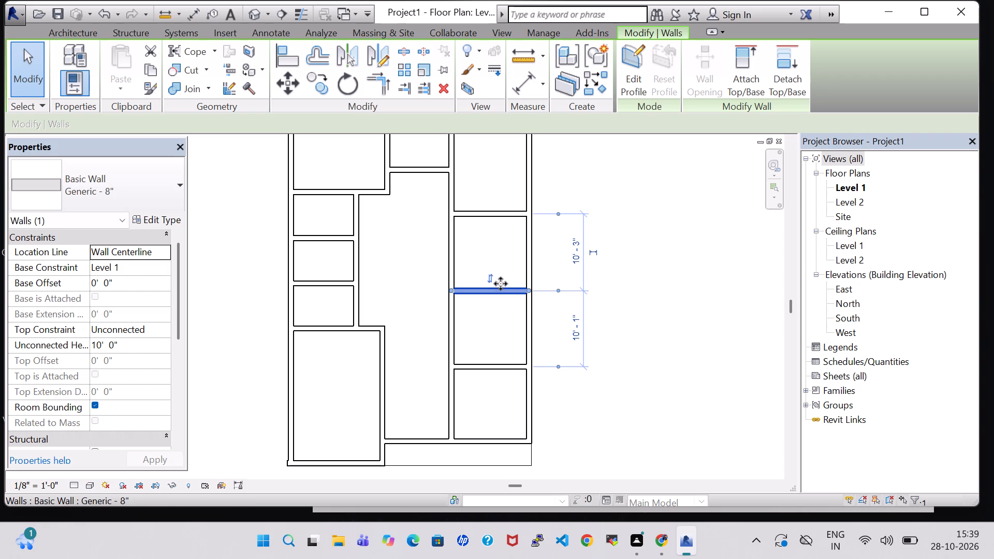
click(685, 361)
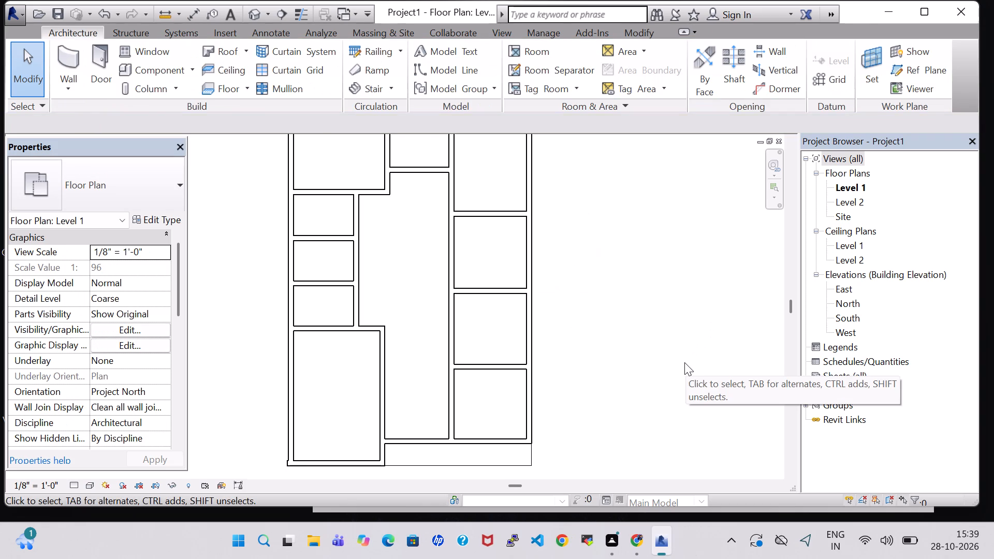
Nudge the lower-left room's bottom wall one increment to the right.
middle_drag(603, 352, 604, 280)
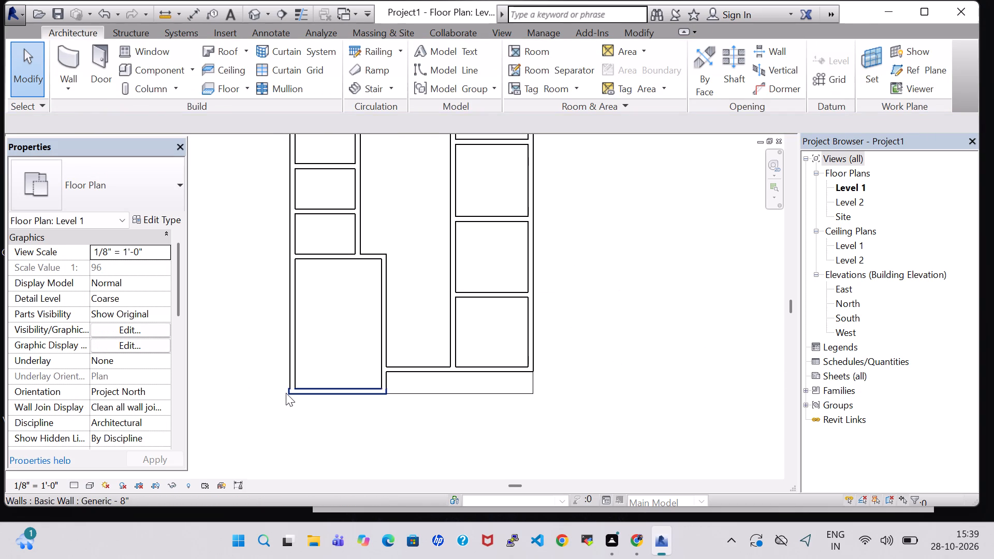
click(286, 393)
key(Right)
click(333, 461)
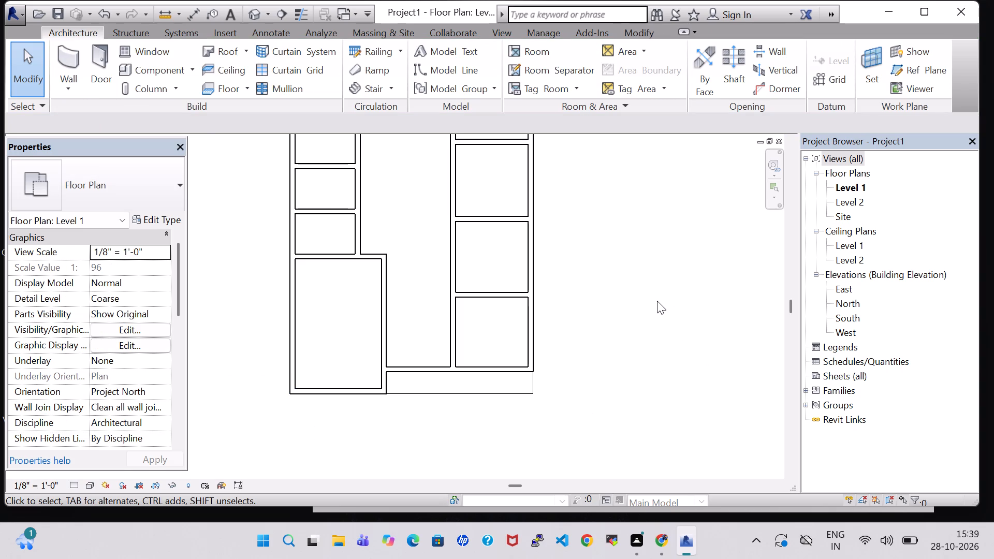
Place Single-Flush 30" x 80" doors in the corridor walls of the lower two small left rooms, swinging inward with hinges at the lower end.
click(94, 64)
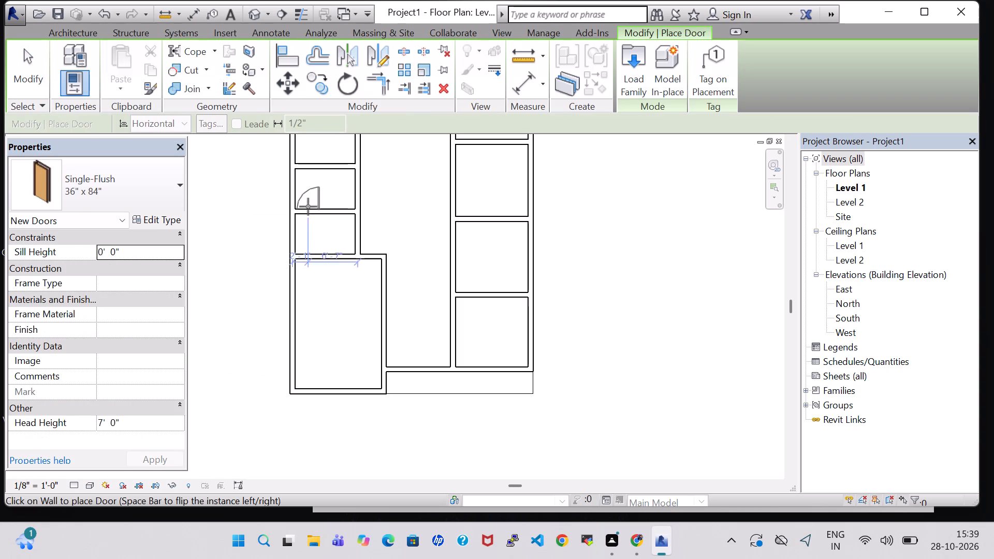
click(129, 192)
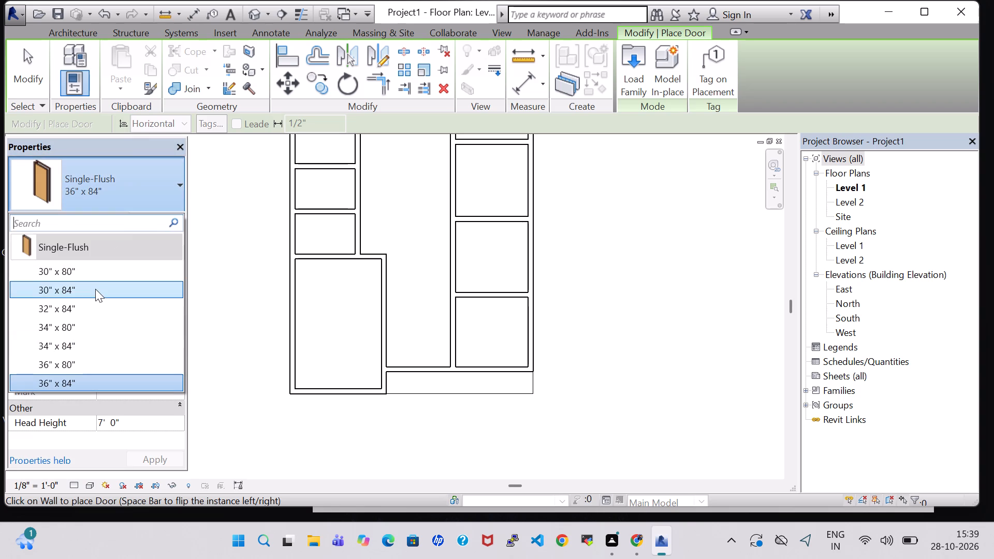
click(95, 277)
scroll(410, 265, up, 4)
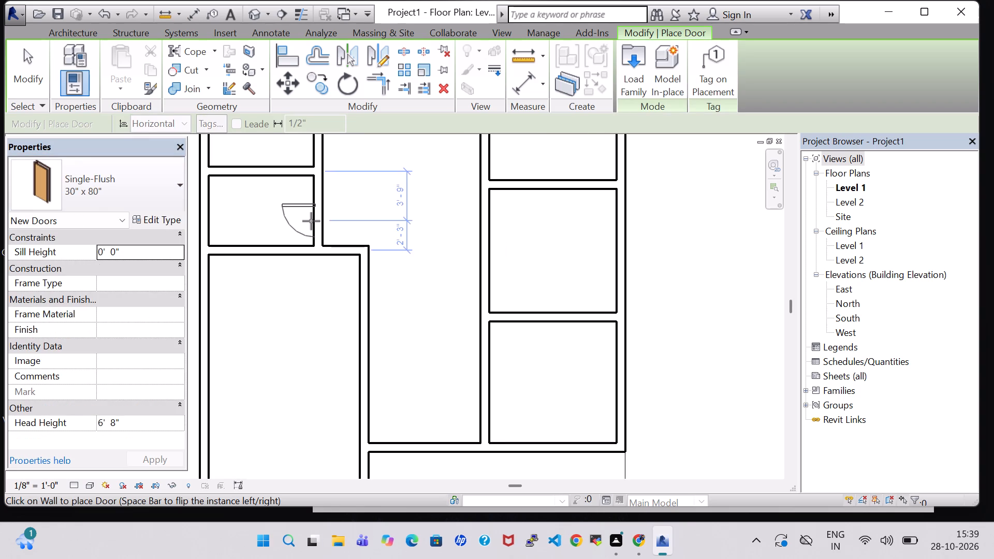
key(space)
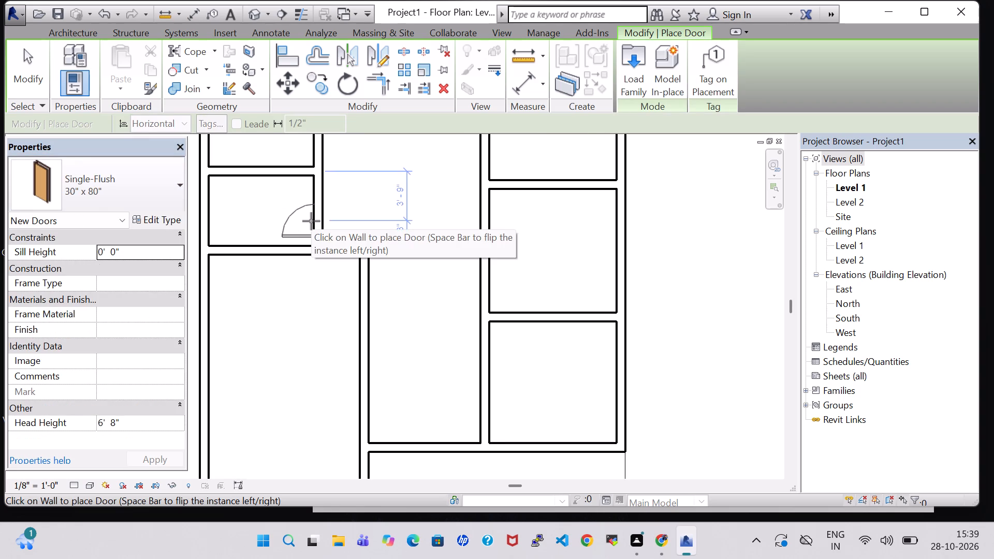
click(312, 228)
middle_drag(338, 211, 289, 310)
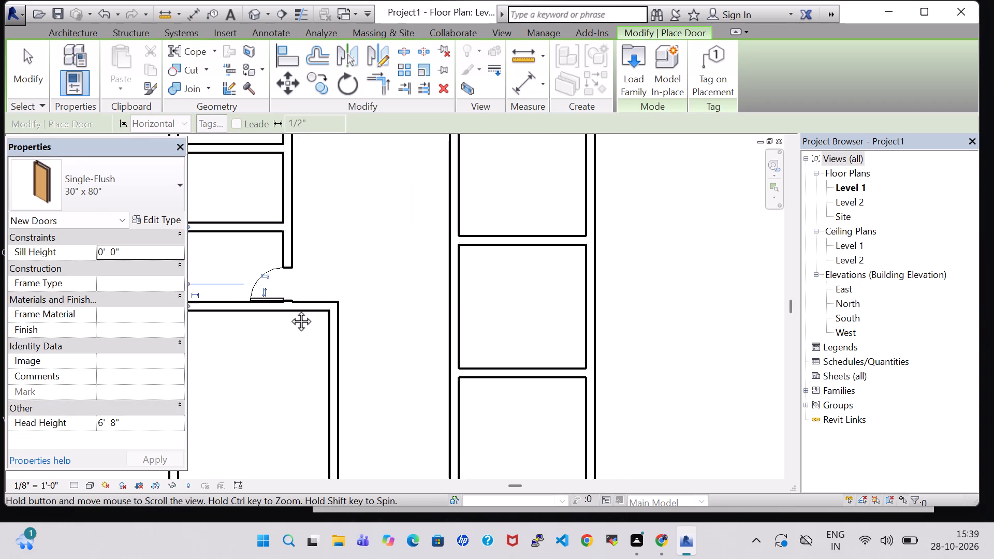
middle_drag(289, 310, 289, 312)
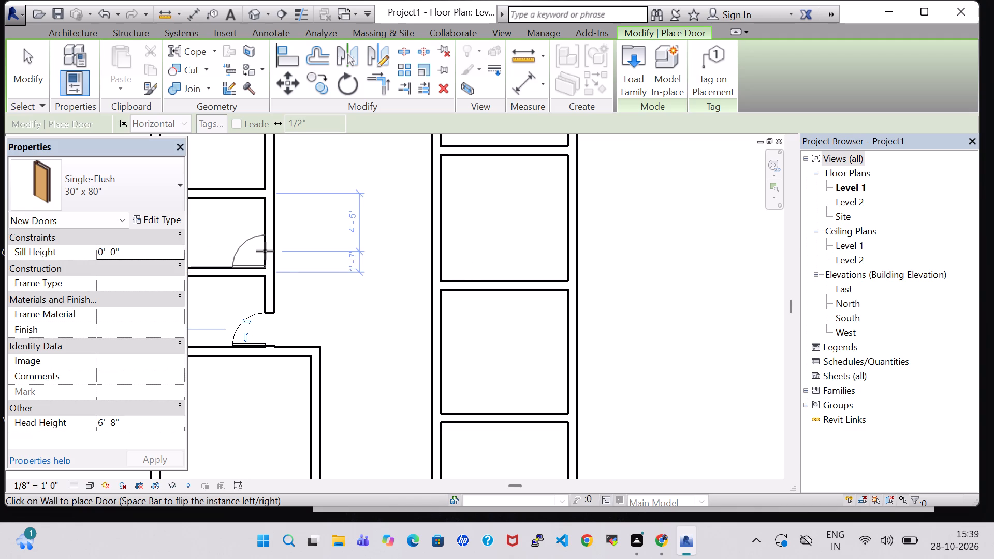
click(265, 251)
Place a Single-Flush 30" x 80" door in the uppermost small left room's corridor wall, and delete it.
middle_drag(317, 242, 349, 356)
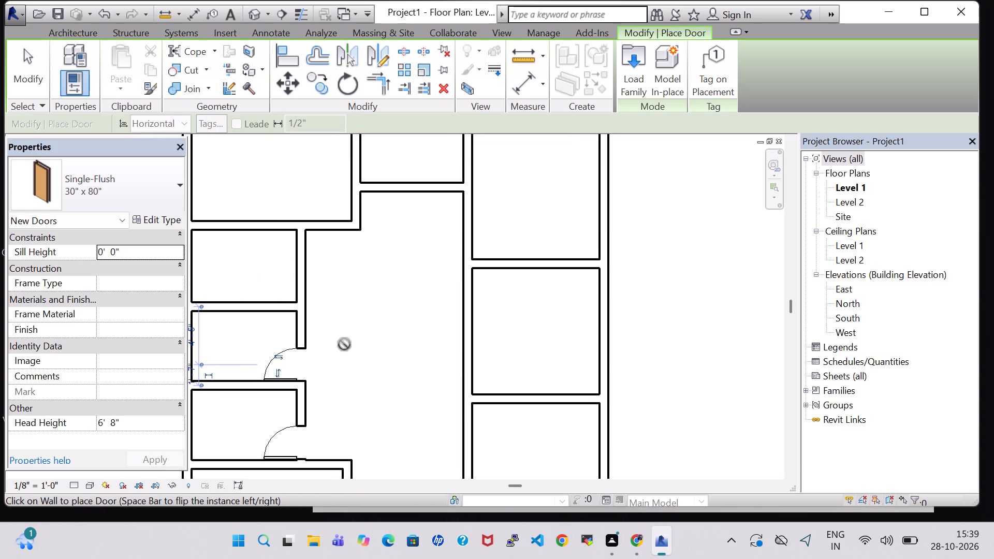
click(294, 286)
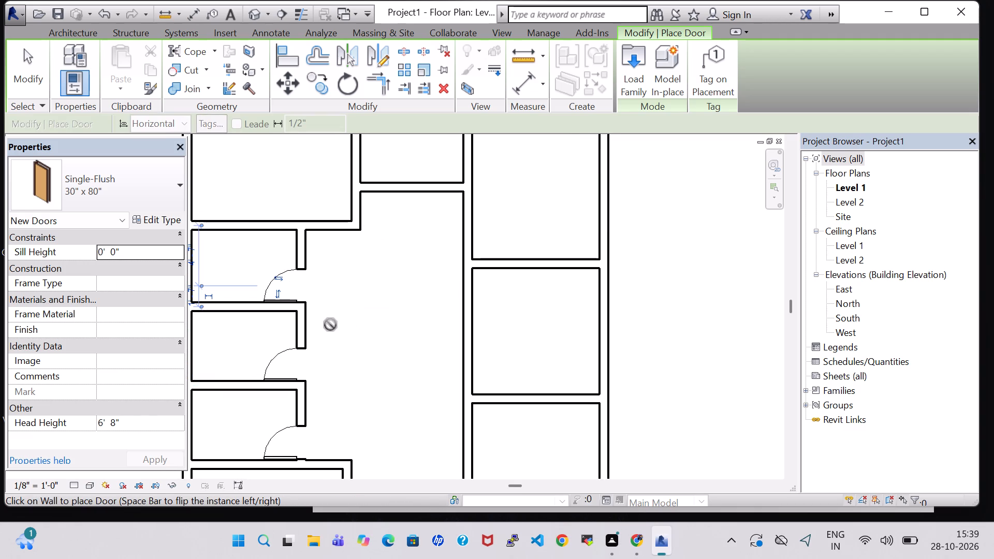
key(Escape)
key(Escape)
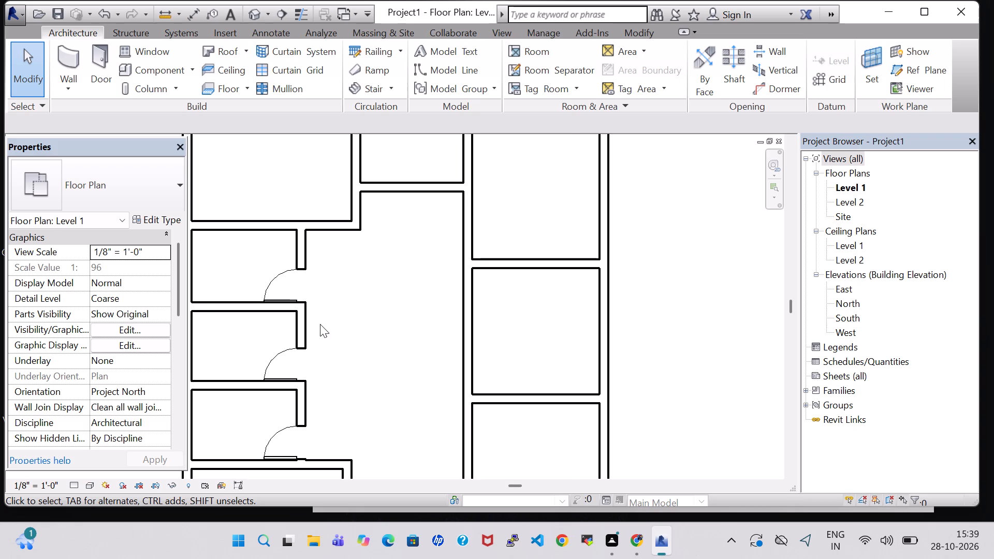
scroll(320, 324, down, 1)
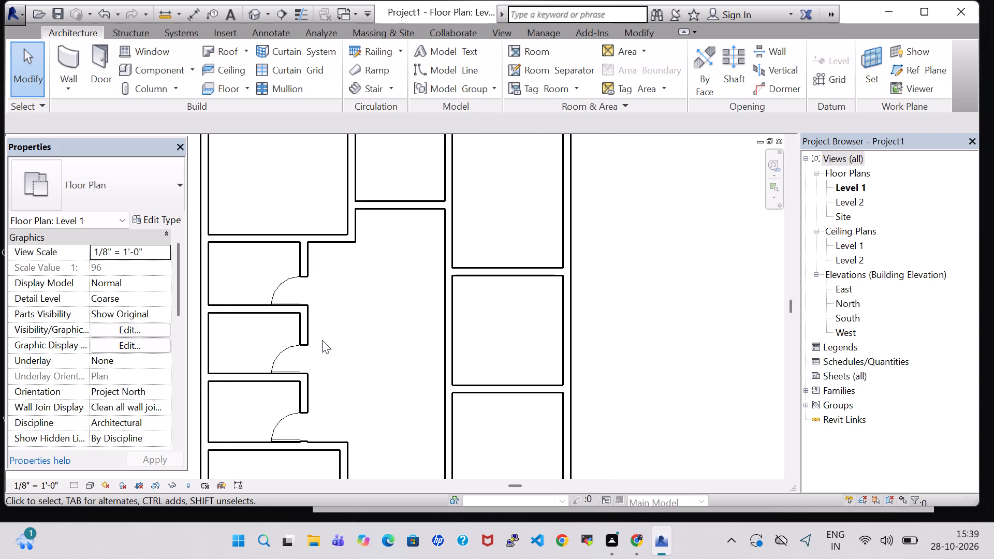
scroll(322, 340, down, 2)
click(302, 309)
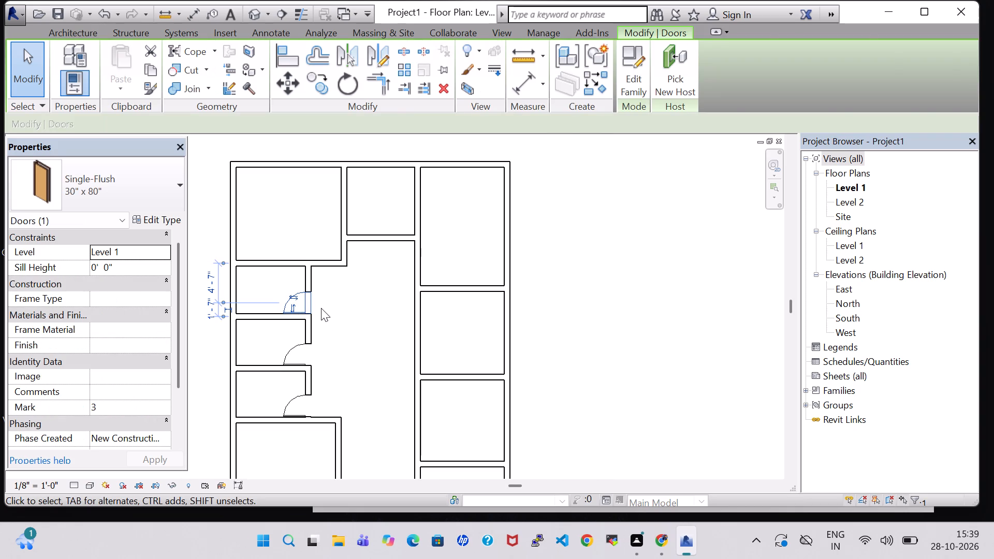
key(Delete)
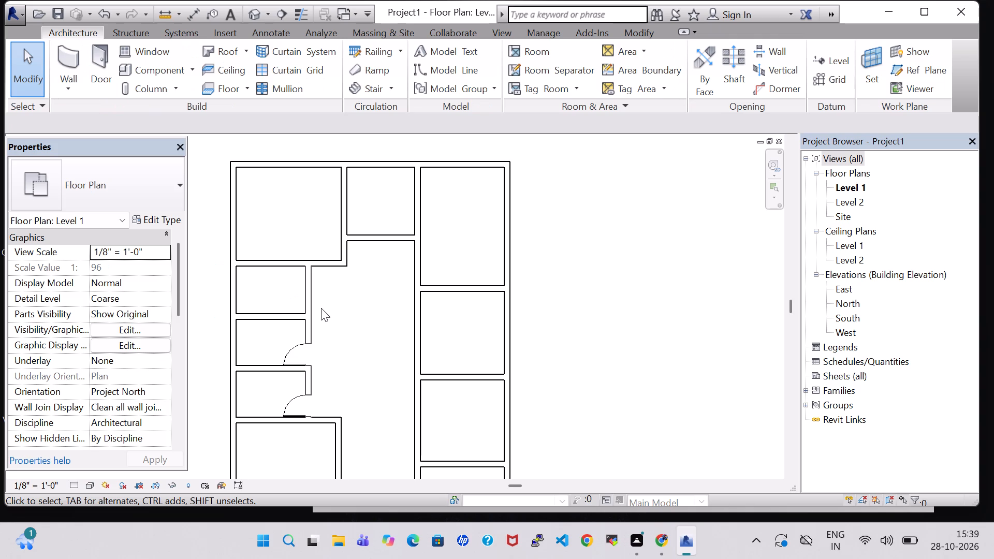
Place a flipped 30" x 80" door between the upper-left room and the small room below, about 1'-9" from the corridor wall's centerline.
click(97, 47)
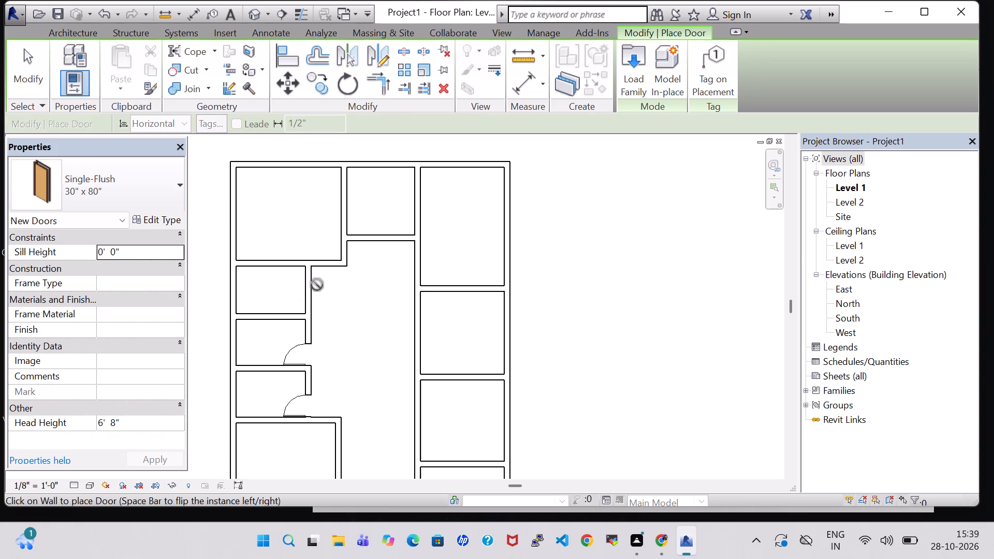
scroll(250, 285, up, 4)
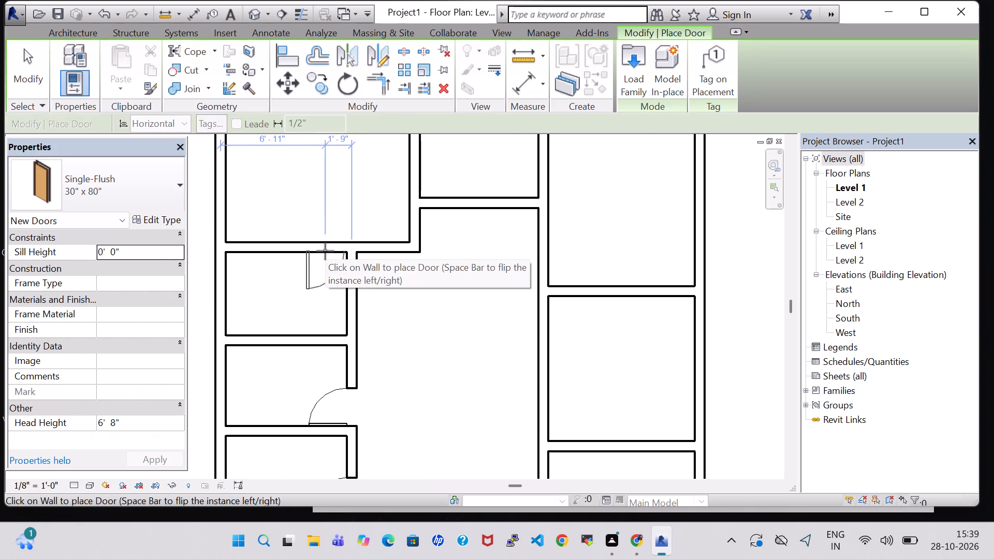
key(space)
click(325, 251)
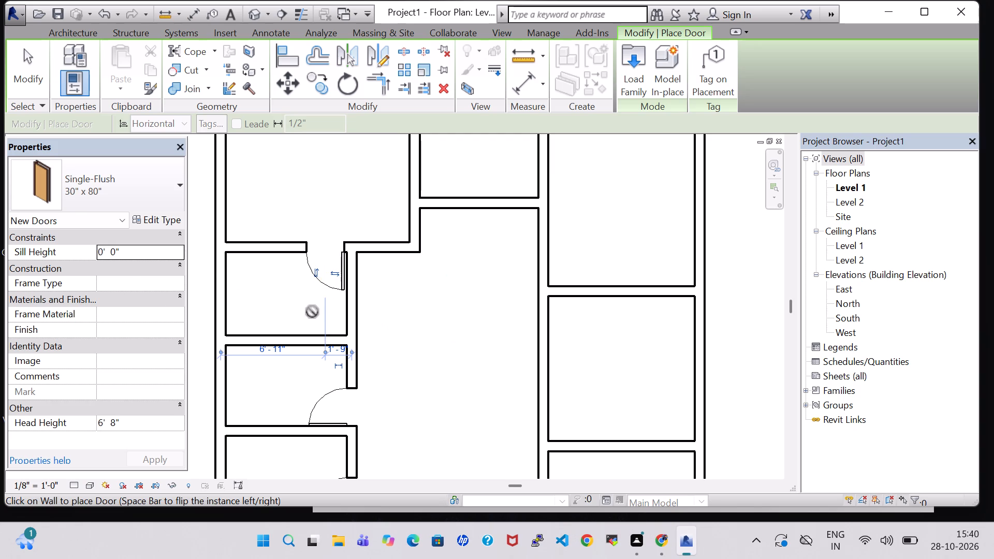
scroll(376, 312, down, 1)
key(Escape)
key(Escape)
key(Escape)
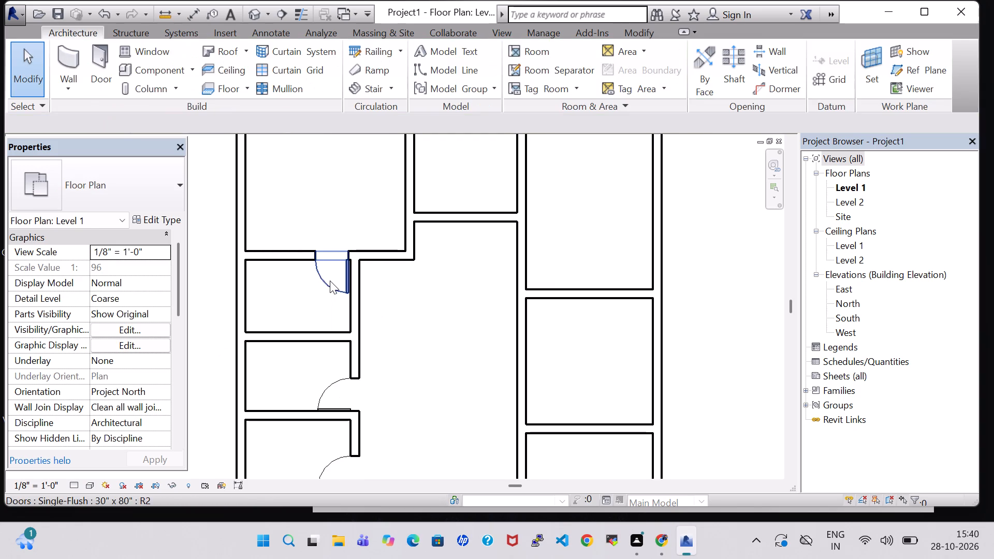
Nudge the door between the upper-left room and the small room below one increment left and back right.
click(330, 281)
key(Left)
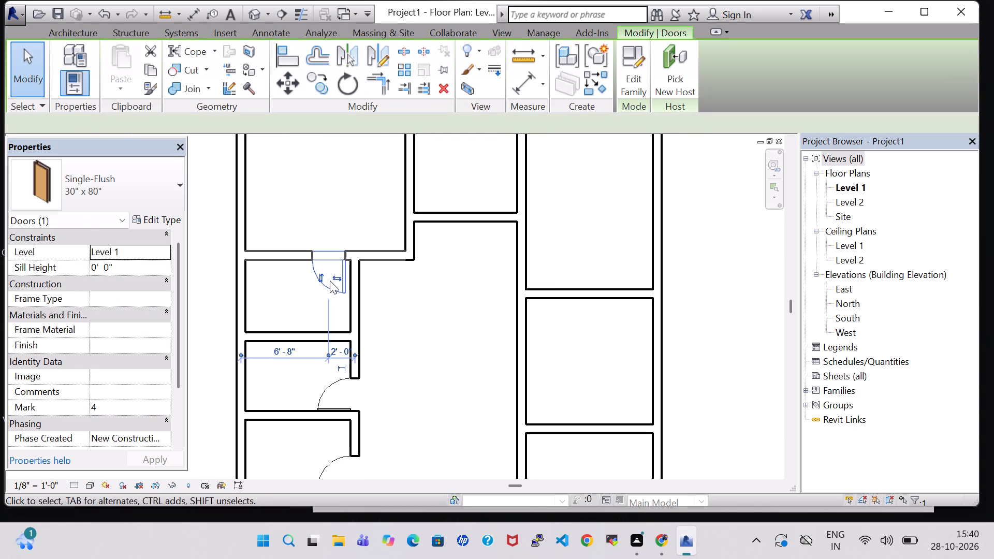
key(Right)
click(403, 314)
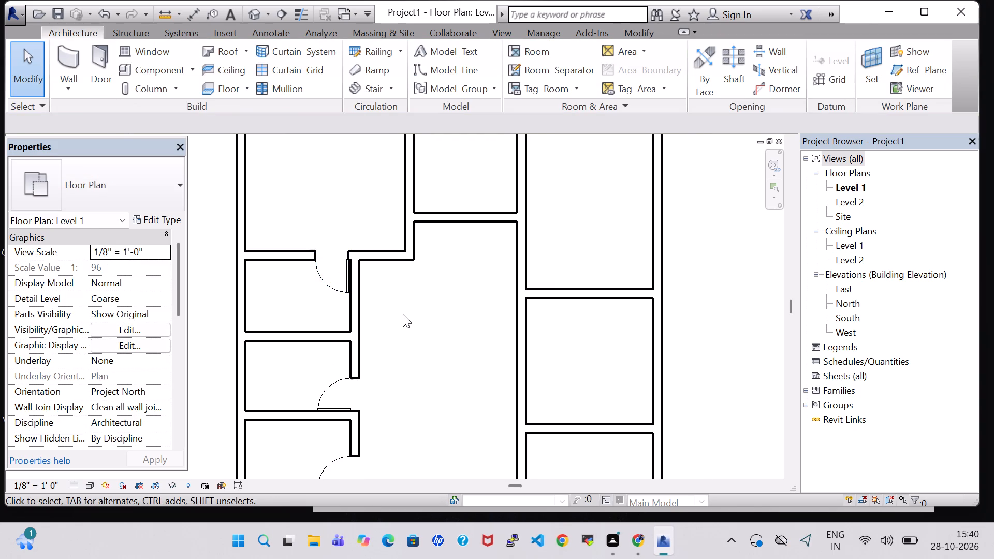
Examine the floor plan's room layout and the door between the upper-left room and the small room below.
scroll(403, 318, down, 3)
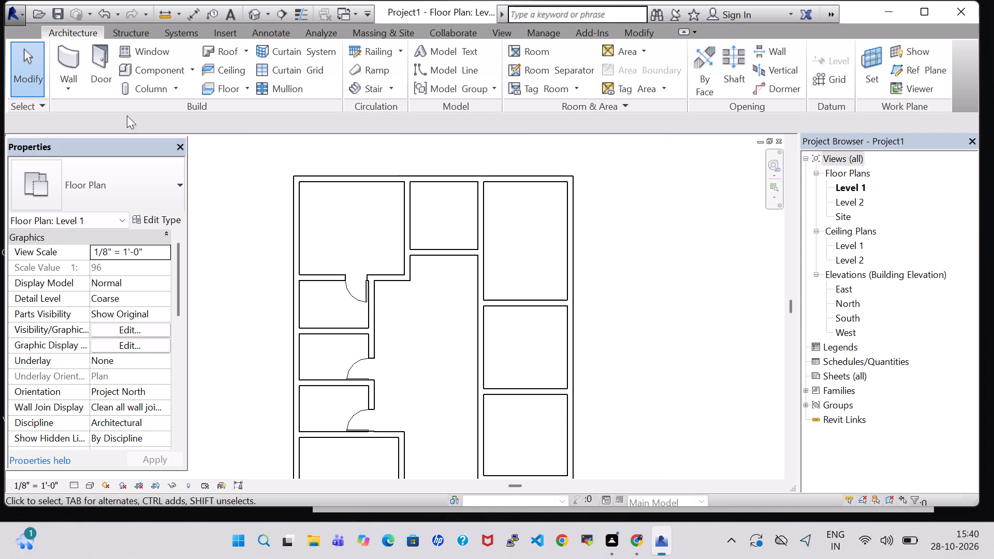
click(367, 289)
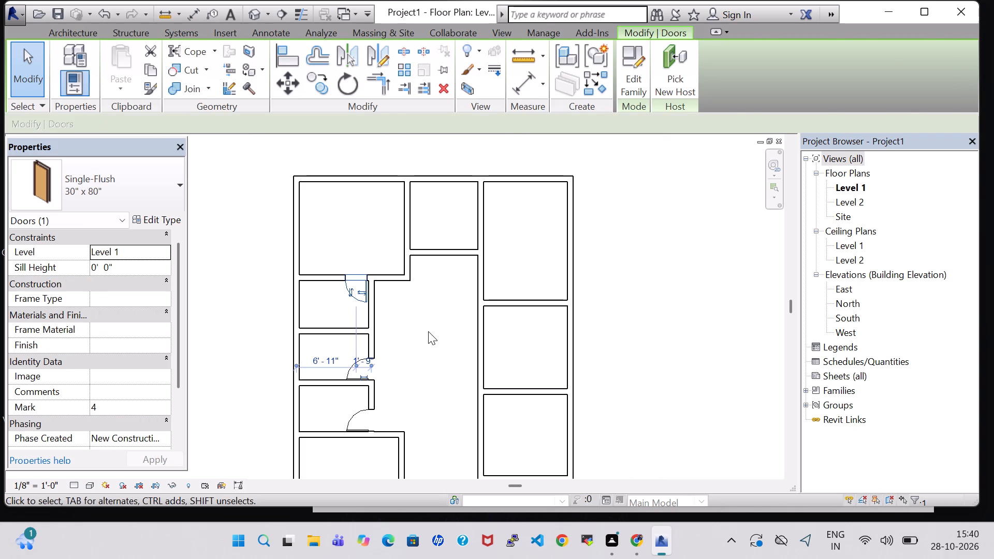
click(428, 331)
scroll(428, 331, down, 2)
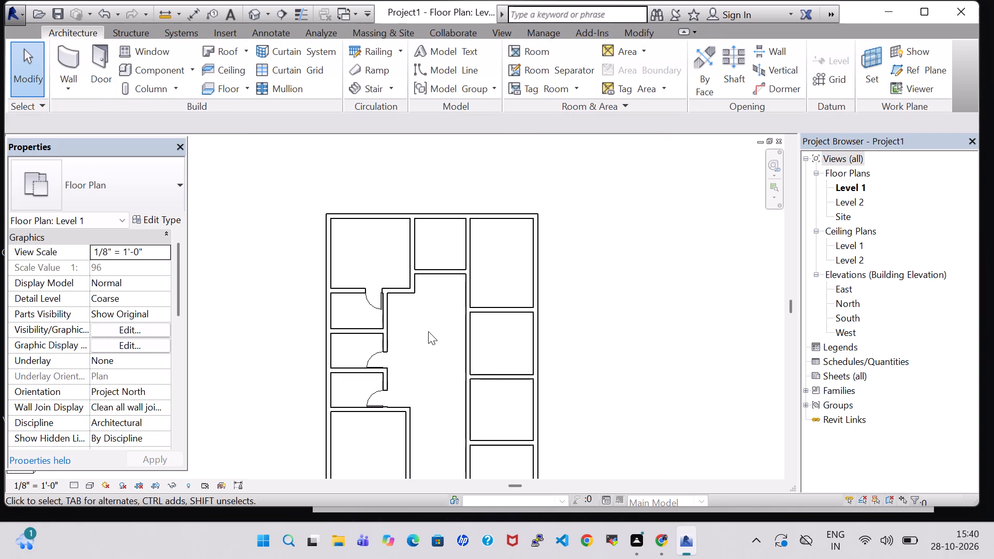
scroll(522, 438, down, 2)
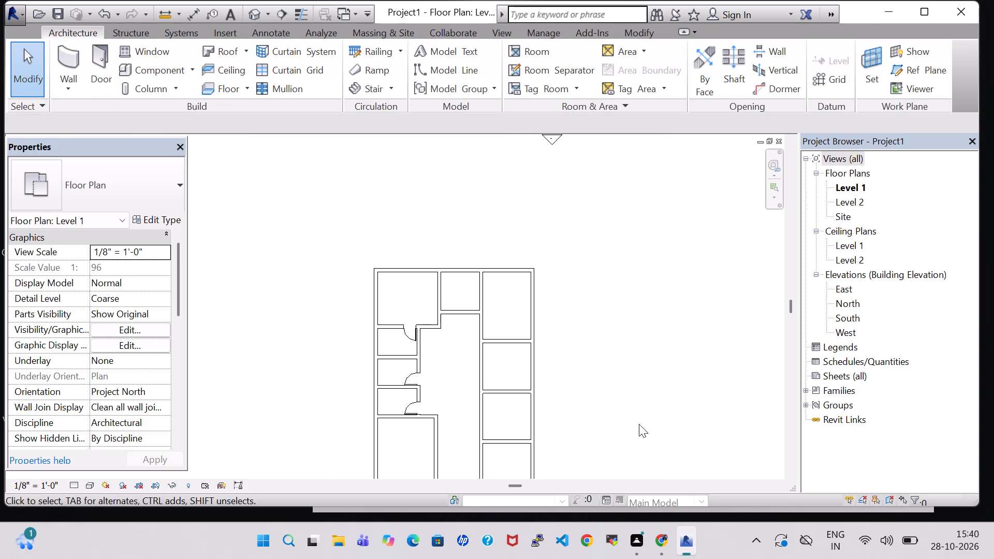
middle_click(662, 392)
middle_drag(662, 392, 651, 314)
scroll(274, 347, up, 2)
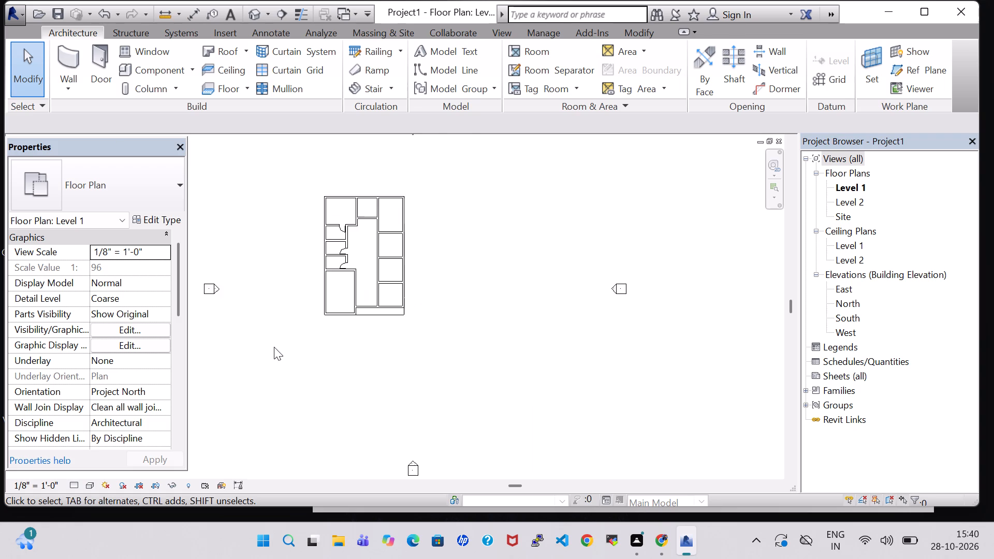
scroll(274, 347, up, 4)
middle_drag(597, 201, 592, 249)
scroll(592, 249, up, 1)
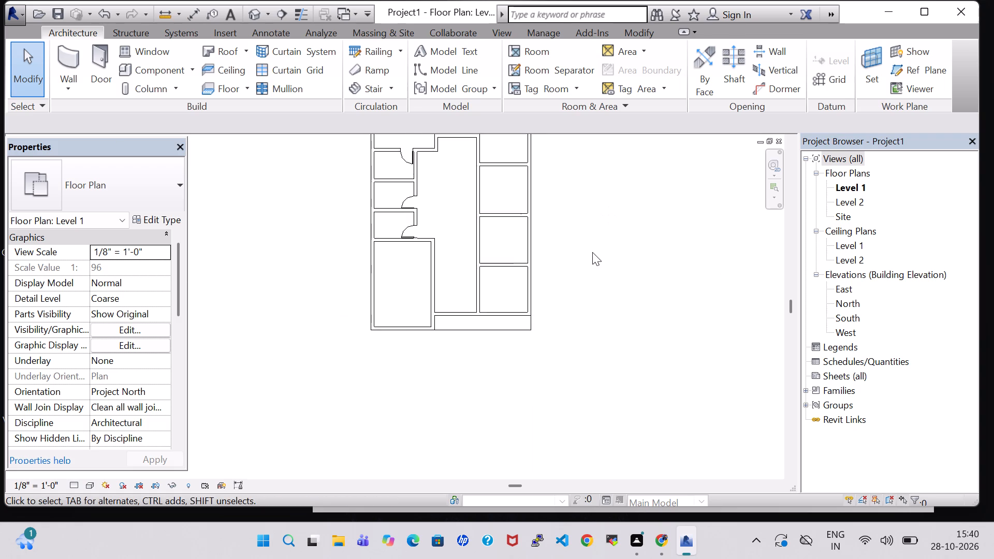
scroll(590, 257, up, 2)
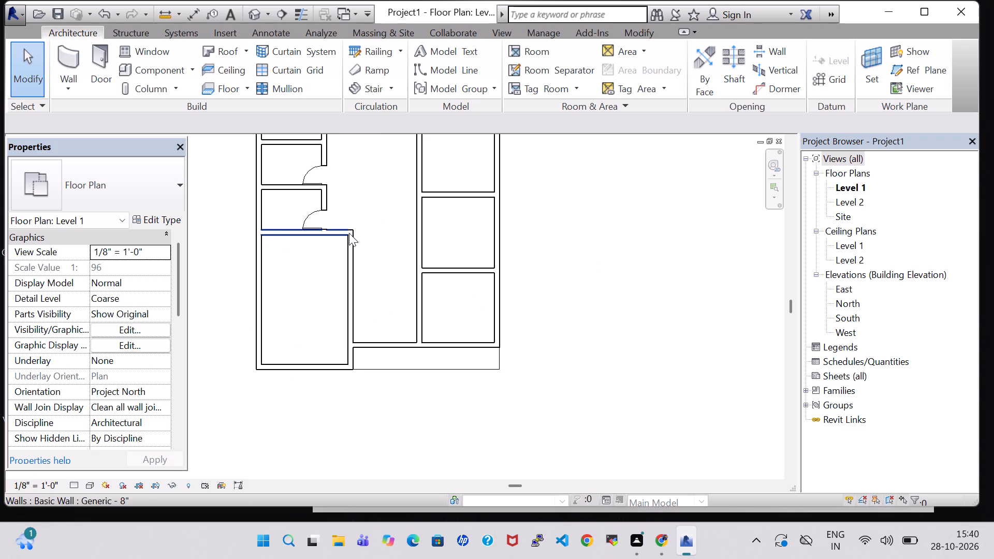
middle_drag(357, 208, 360, 277)
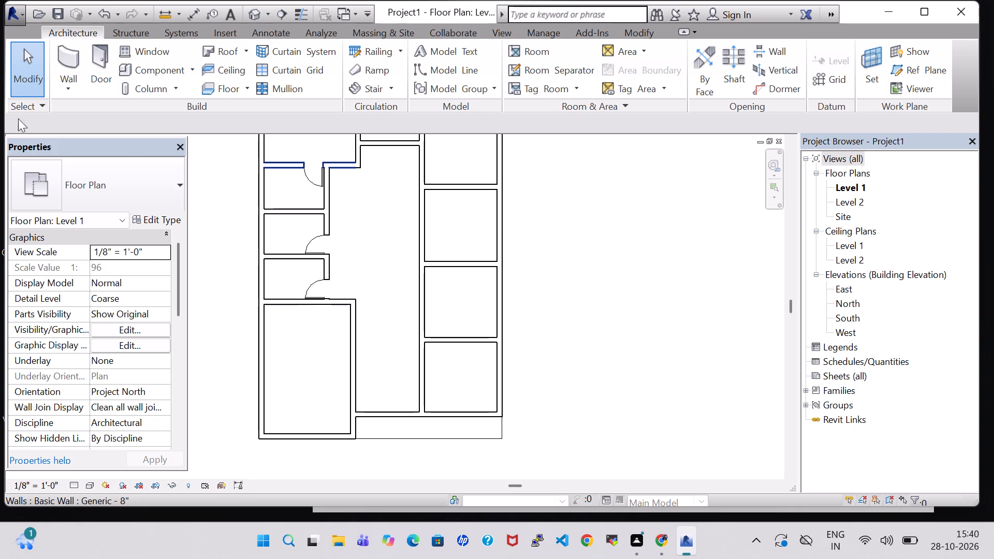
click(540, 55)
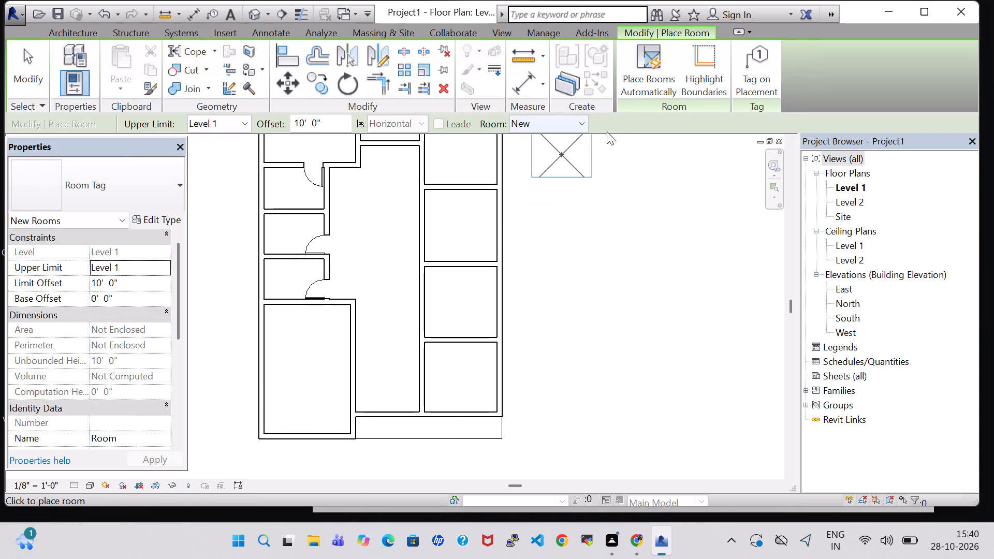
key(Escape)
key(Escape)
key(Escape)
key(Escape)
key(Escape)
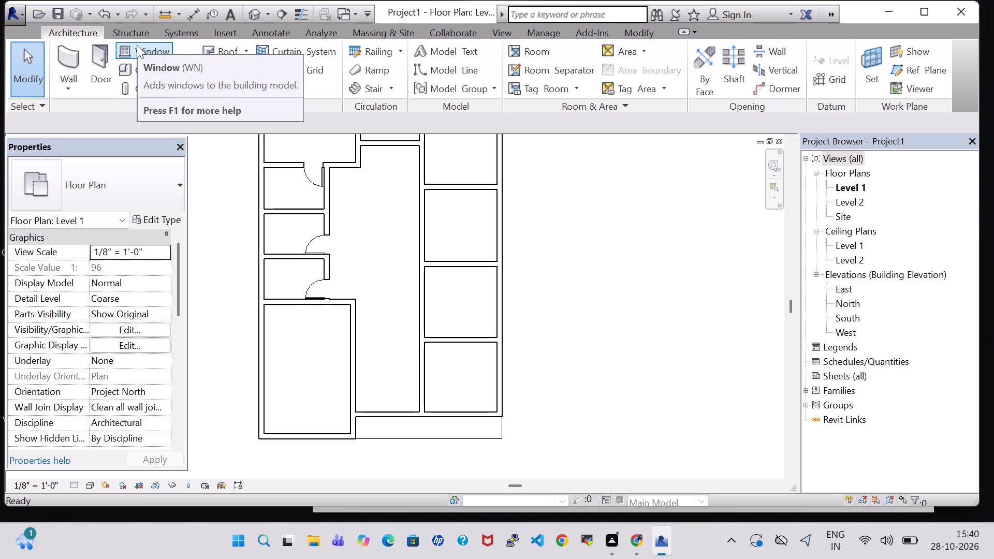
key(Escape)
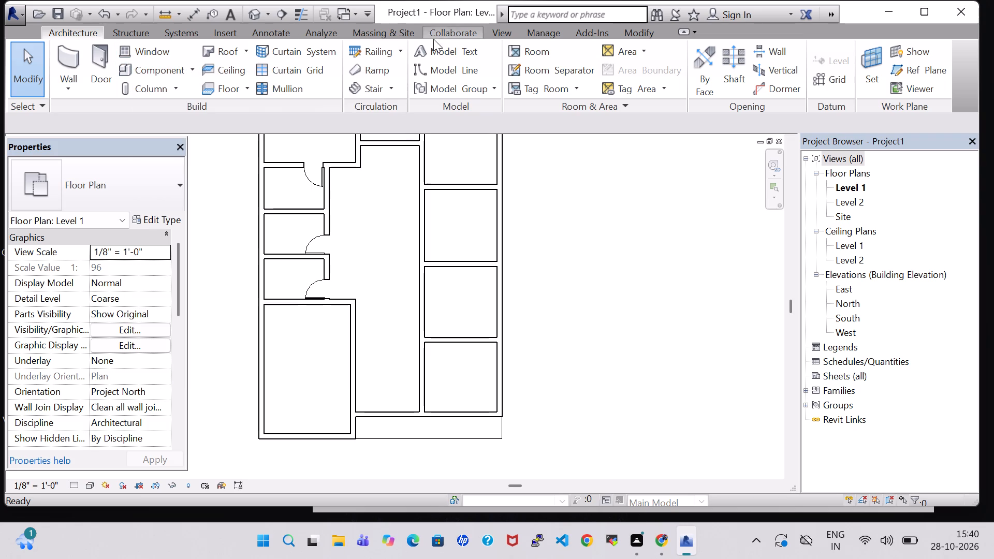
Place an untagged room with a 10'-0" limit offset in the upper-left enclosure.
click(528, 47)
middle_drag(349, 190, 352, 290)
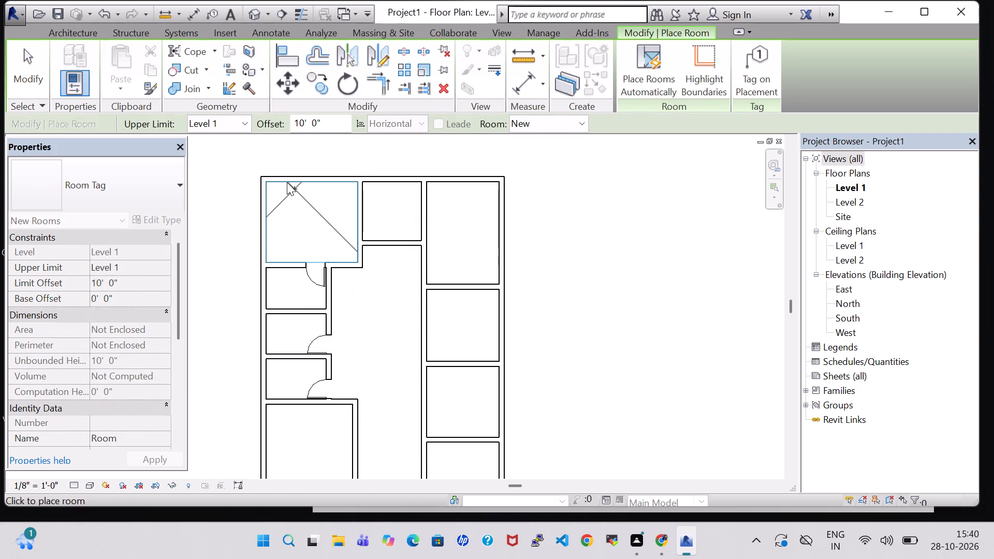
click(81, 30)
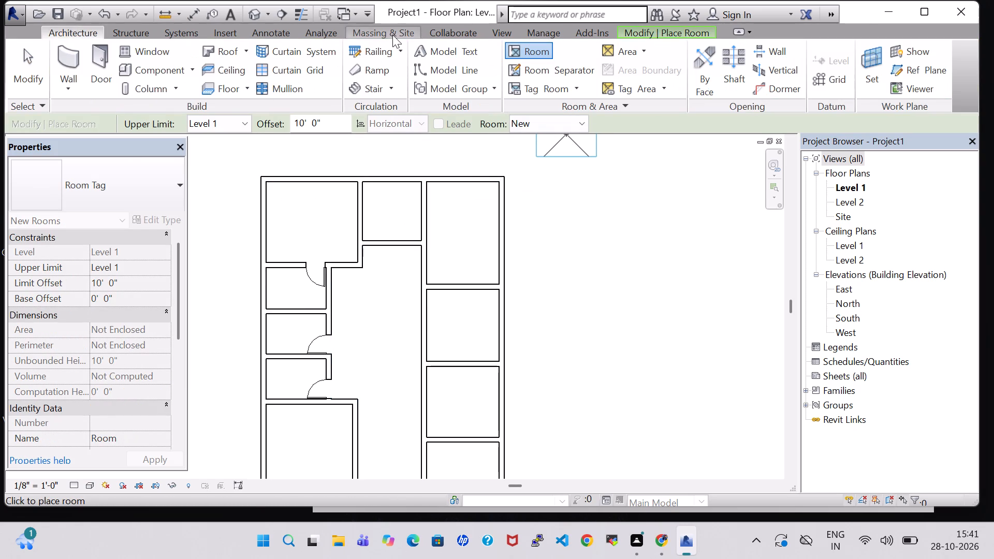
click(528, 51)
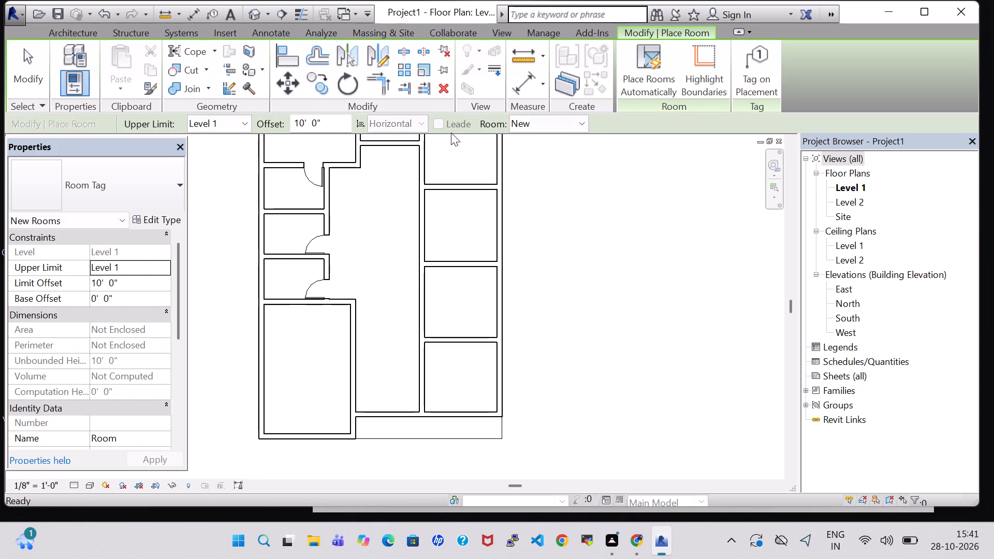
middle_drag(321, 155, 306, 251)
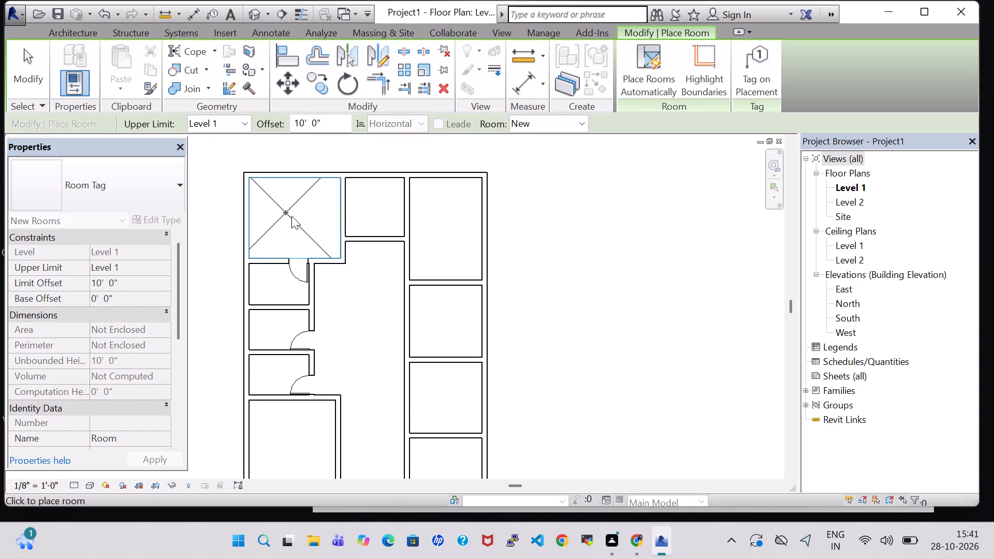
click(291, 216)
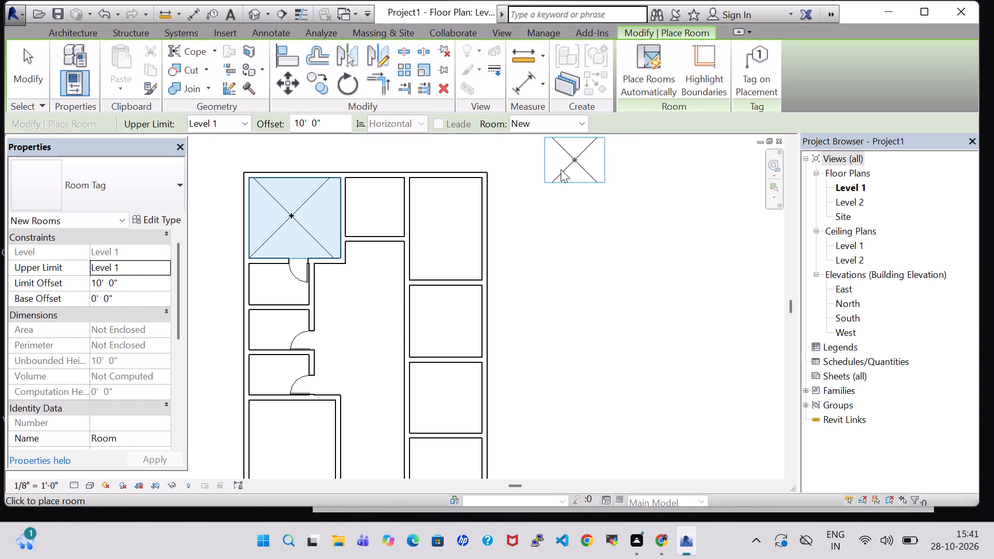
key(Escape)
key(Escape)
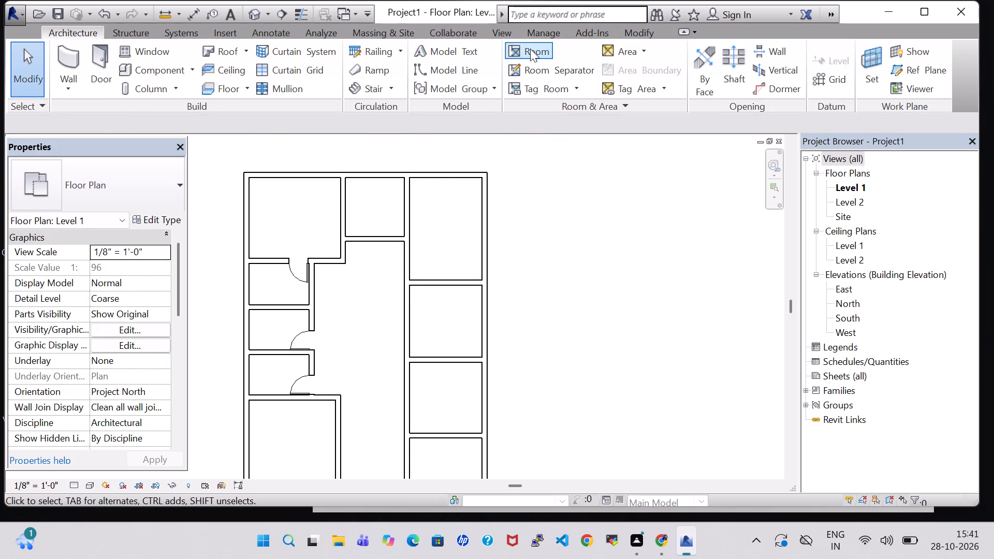
Turn on tagging on placement for new rooms.
click(530, 49)
click(750, 79)
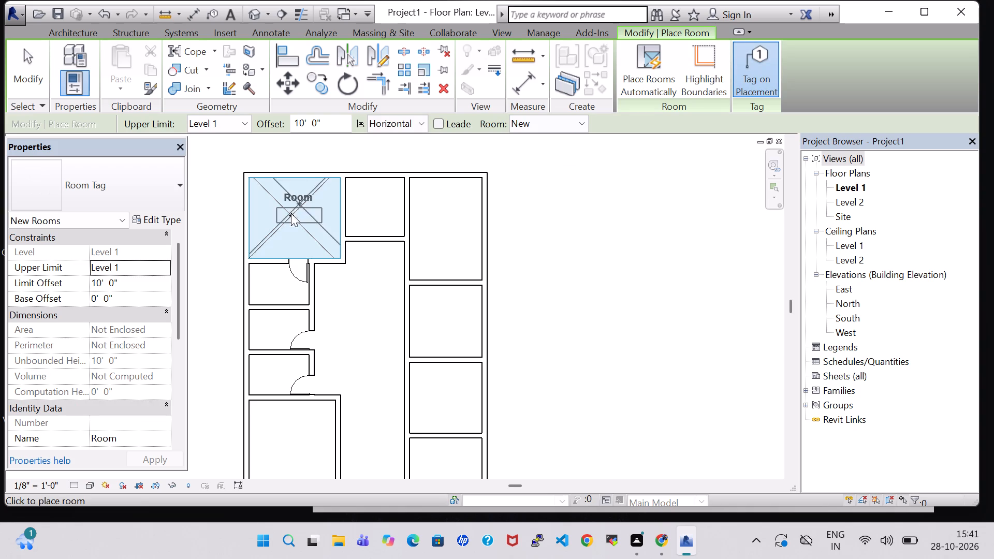
key(Escape)
key(Escape)
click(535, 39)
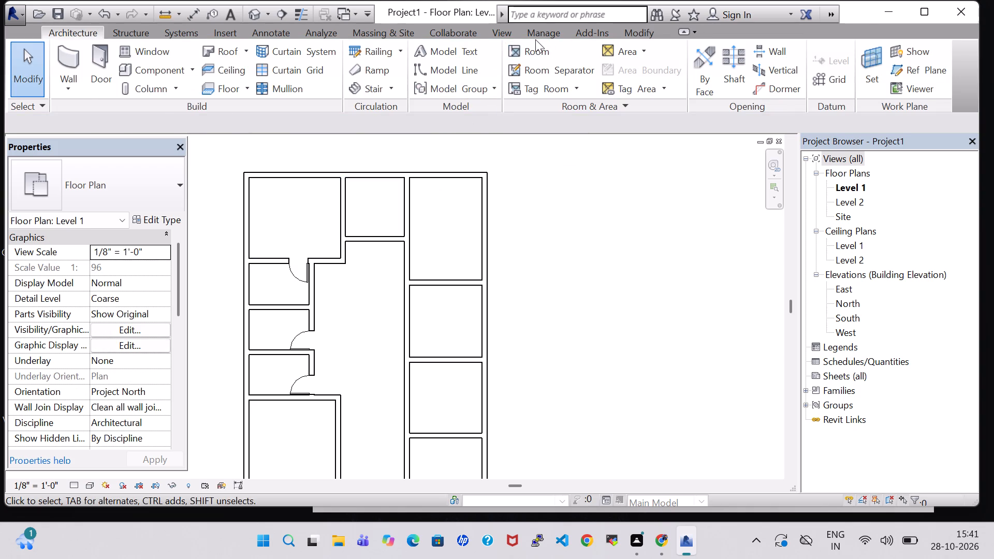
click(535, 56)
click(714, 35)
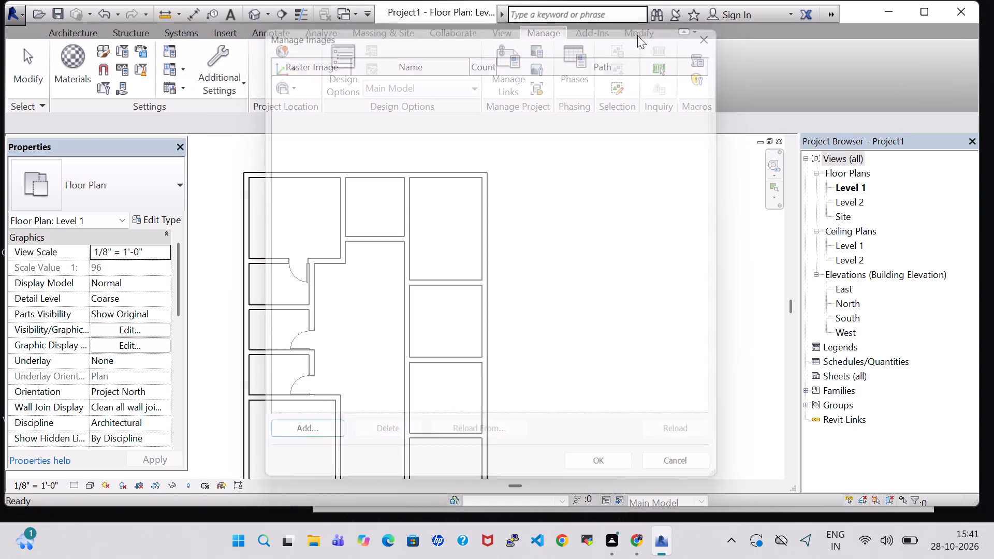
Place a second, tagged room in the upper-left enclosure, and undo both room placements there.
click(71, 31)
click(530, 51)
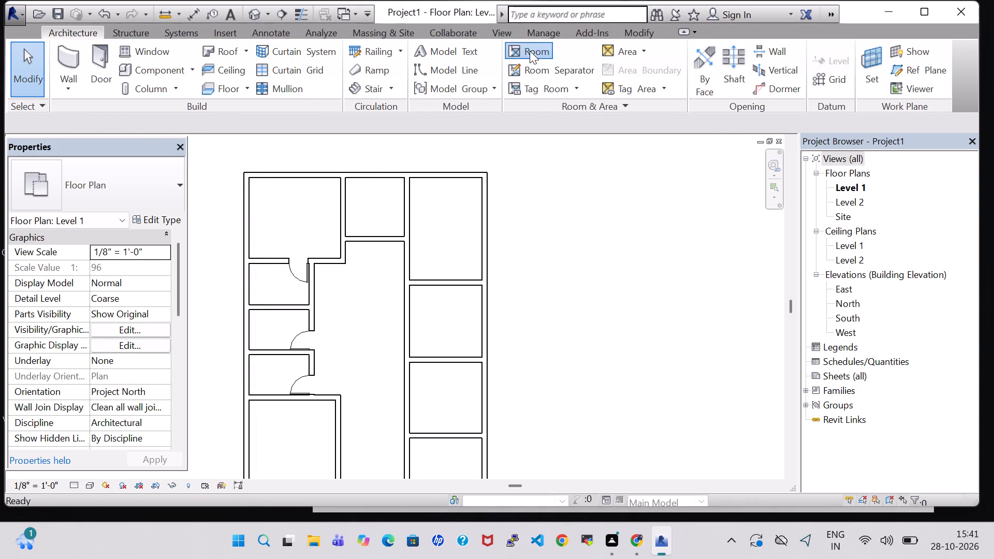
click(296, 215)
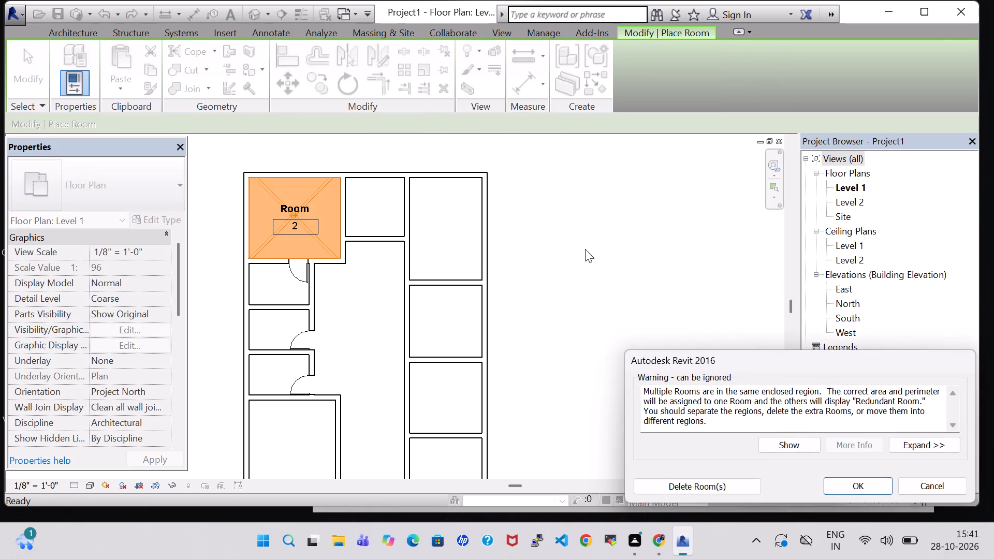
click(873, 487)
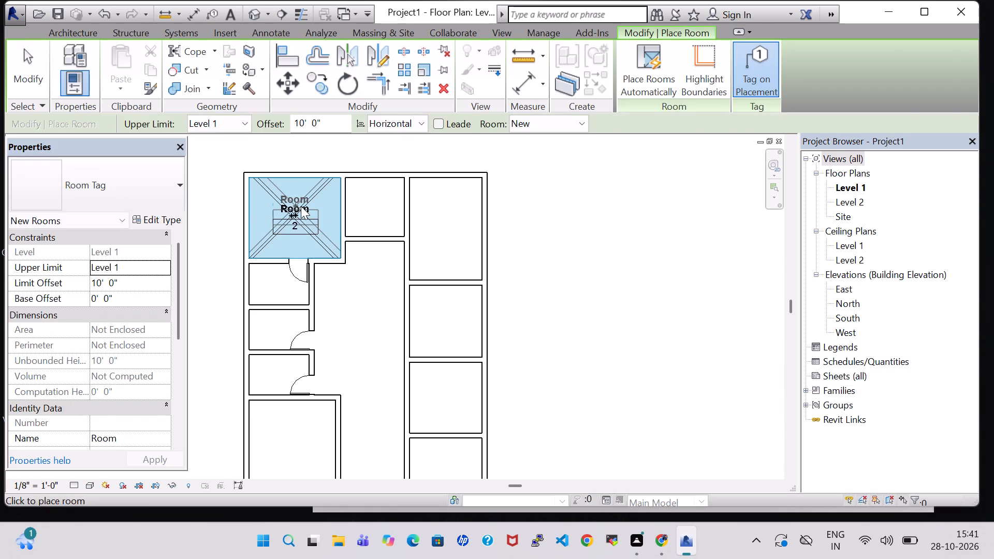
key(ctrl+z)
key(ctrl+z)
Place tagged rooms in the three top enclosures: upper-left, small middle and upper-right.
middle_drag(353, 196, 407, 306)
click(545, 55)
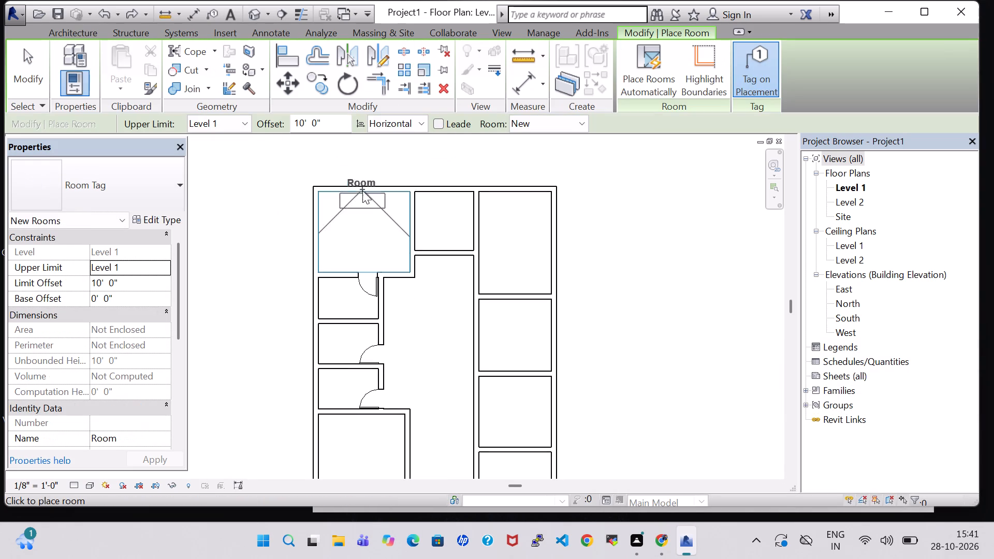
click(365, 228)
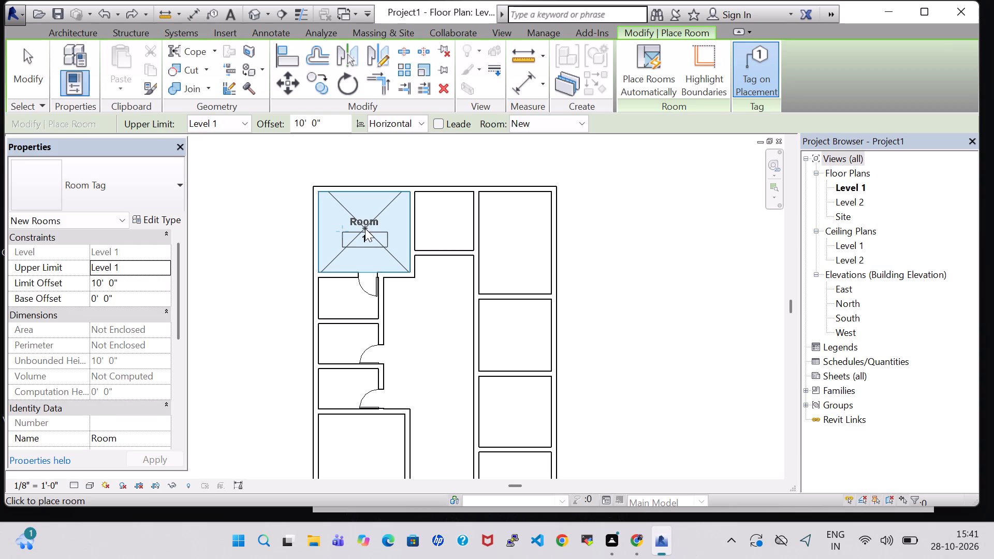
click(442, 220)
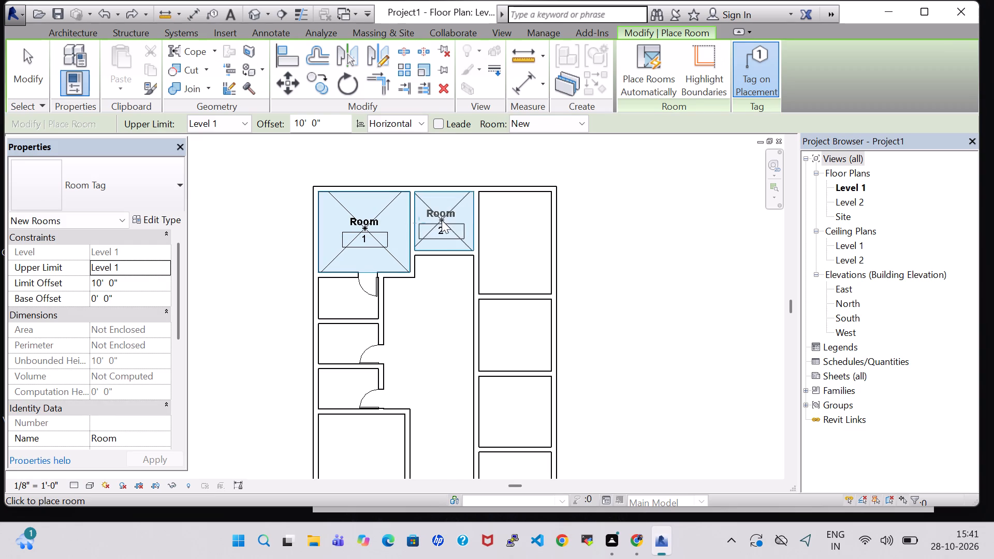
click(519, 242)
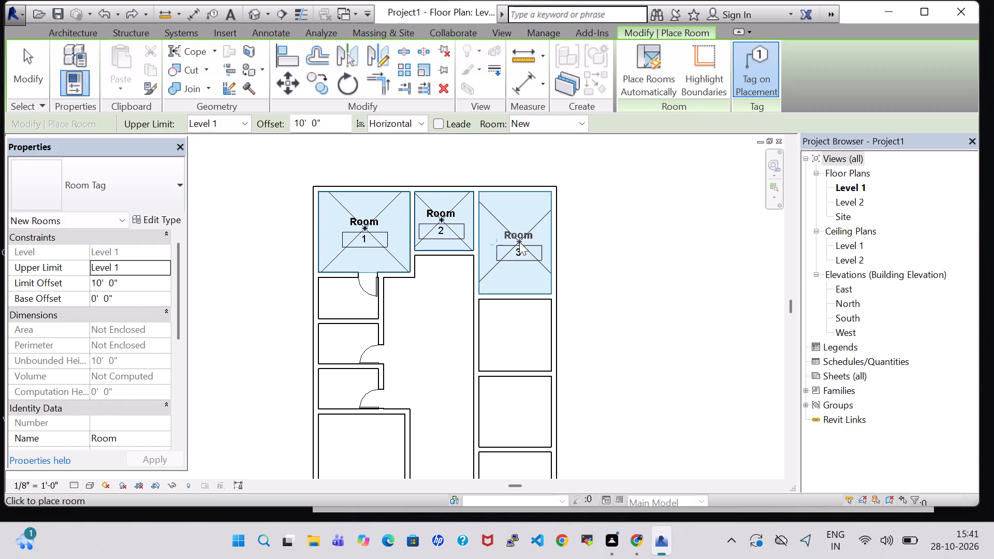
Turn off Show Room Number in the Room Tag type properties.
click(167, 216)
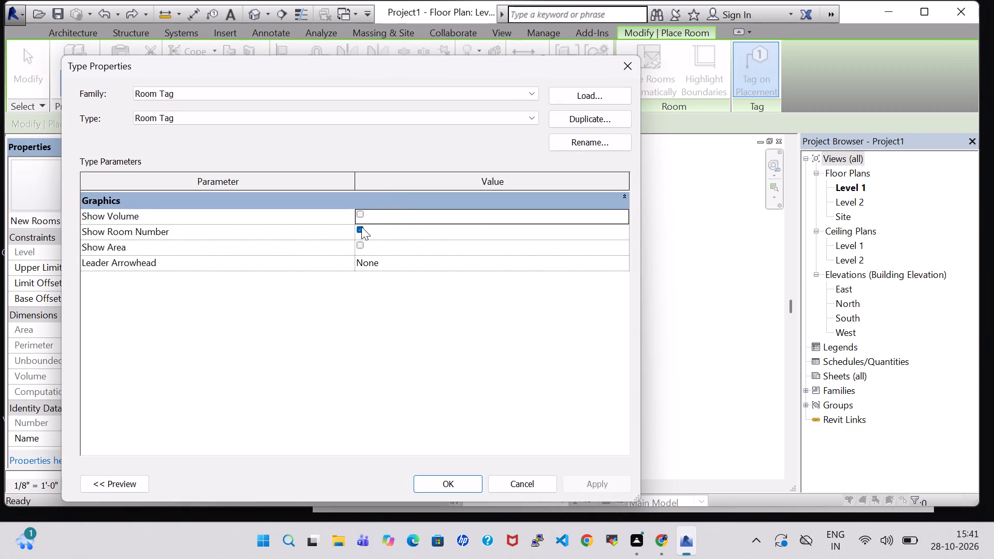
click(361, 227)
click(588, 481)
click(421, 479)
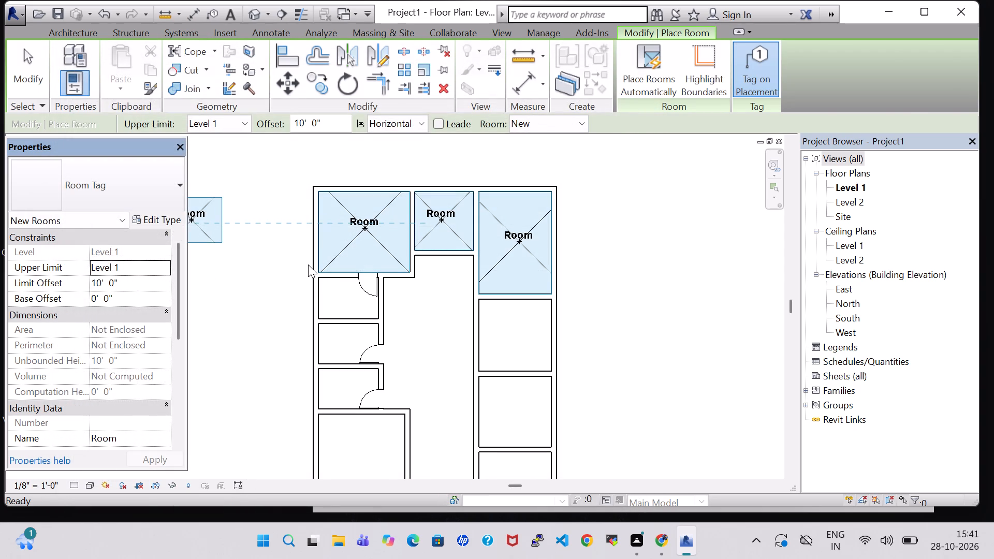
key(Escape)
Place tagged rooms in the three small left enclosures and the upper part of the central corridor.
click(515, 46)
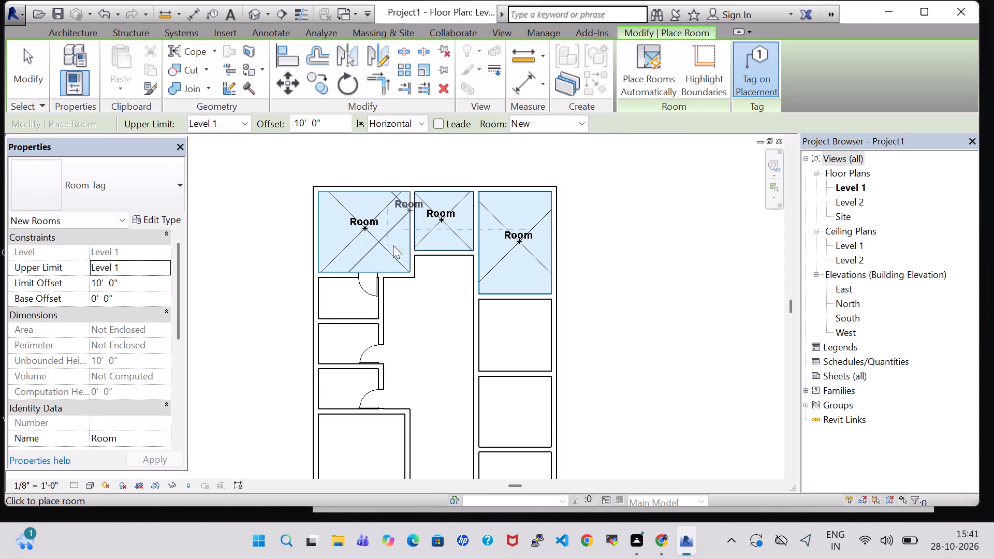
click(348, 301)
click(345, 347)
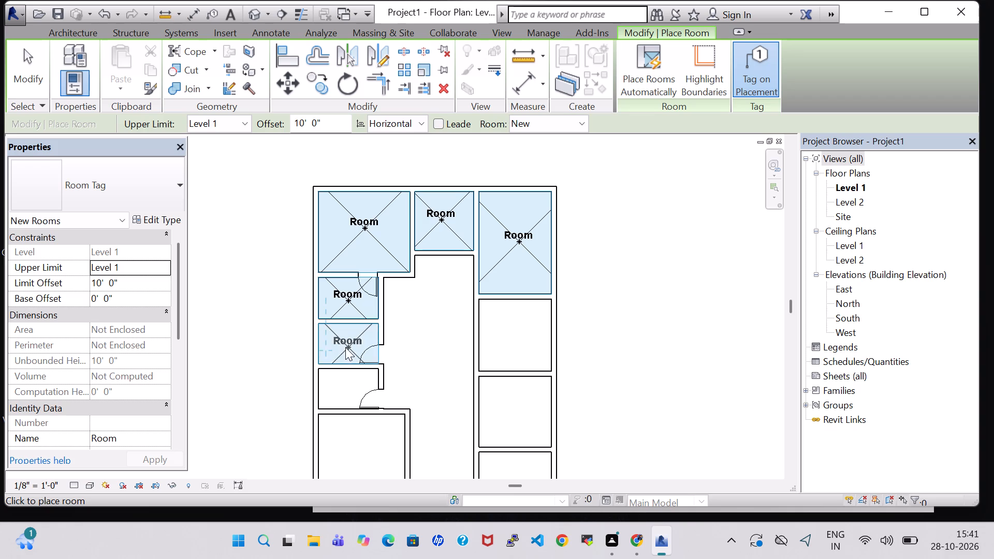
click(345, 396)
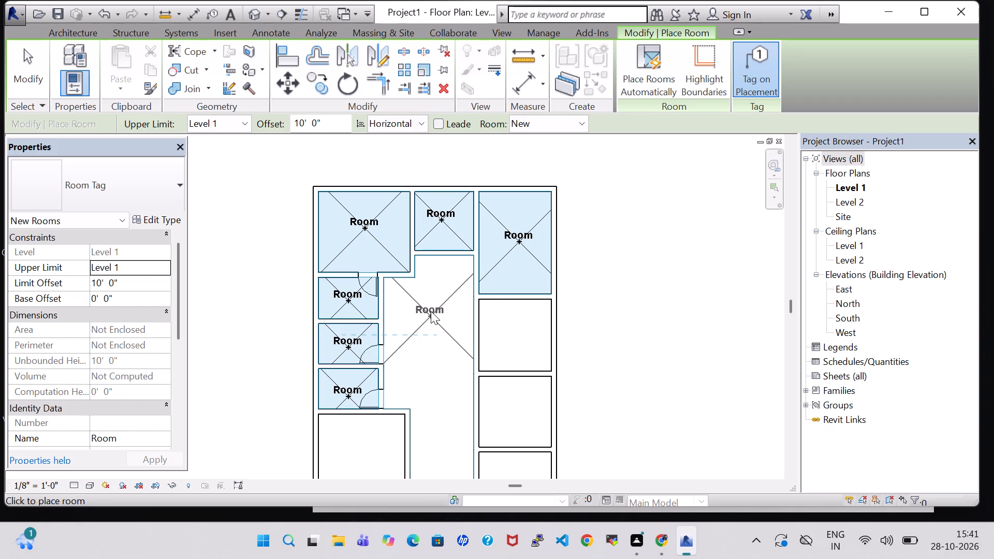
click(431, 311)
Place a second tagged room in the central corridor, below its first room tag.
middle_drag(438, 395, 429, 365)
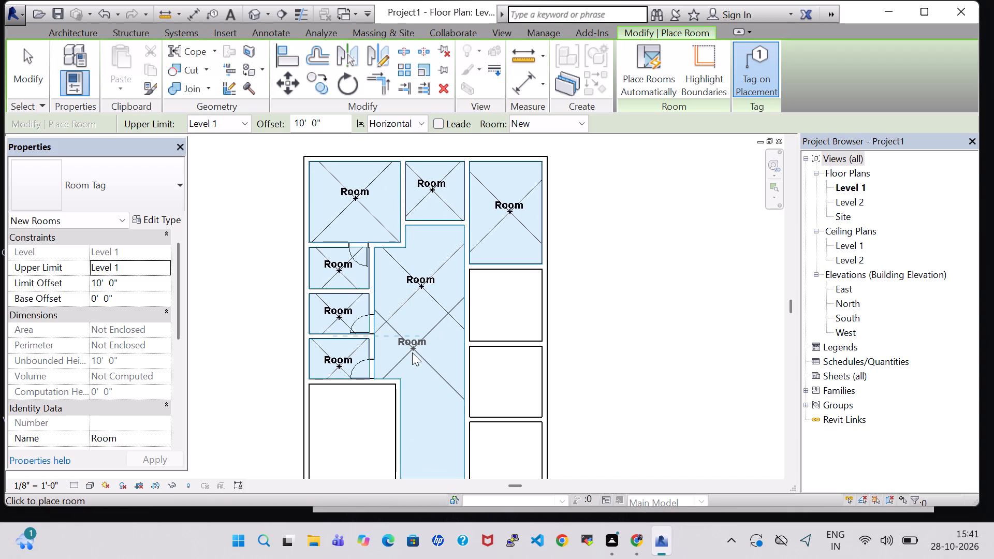
click(422, 352)
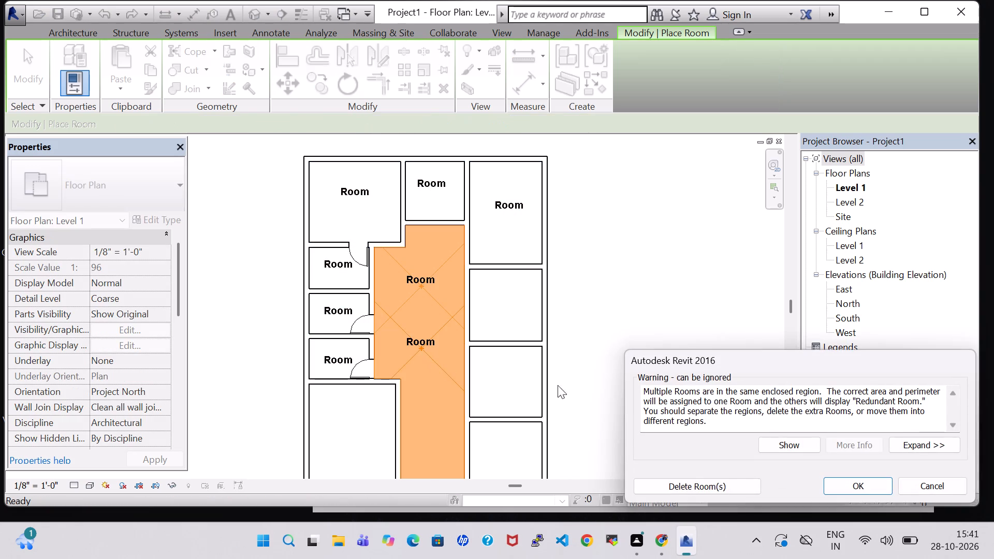
click(876, 483)
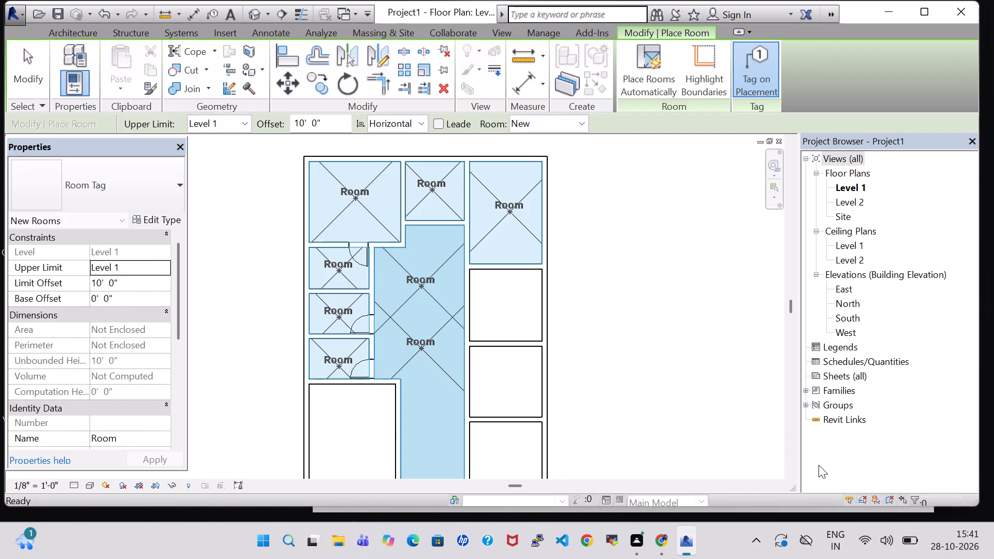
Place tagged rooms in the two middle right-hand enclosures, the large lower-left enclosure and the narrow strip along the bottom.
click(508, 307)
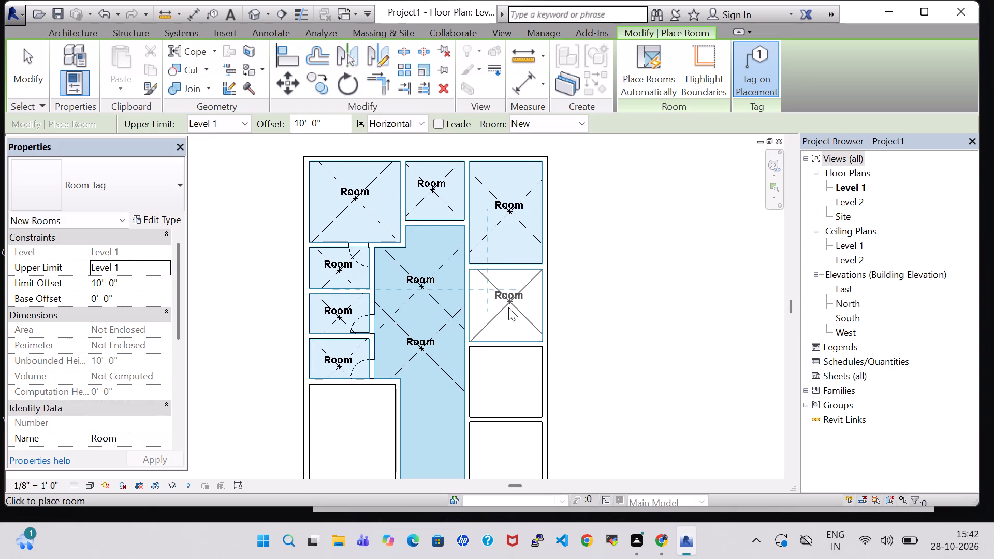
click(507, 386)
middle_drag(623, 406, 616, 318)
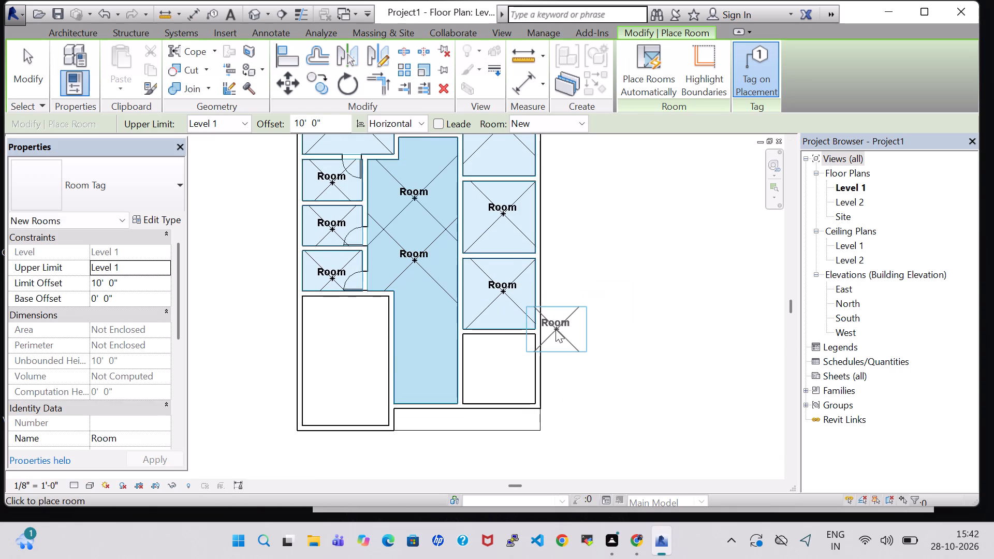
click(343, 362)
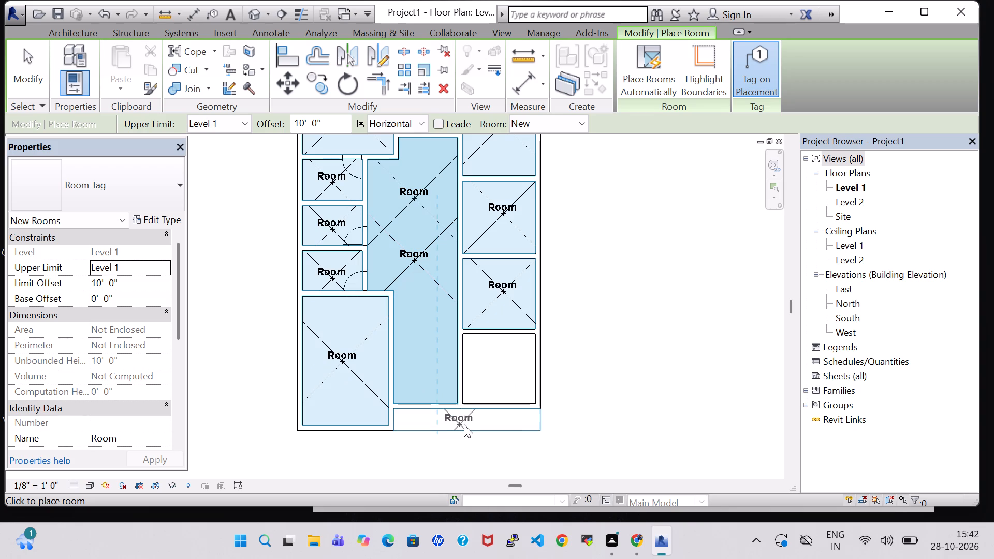
click(417, 427)
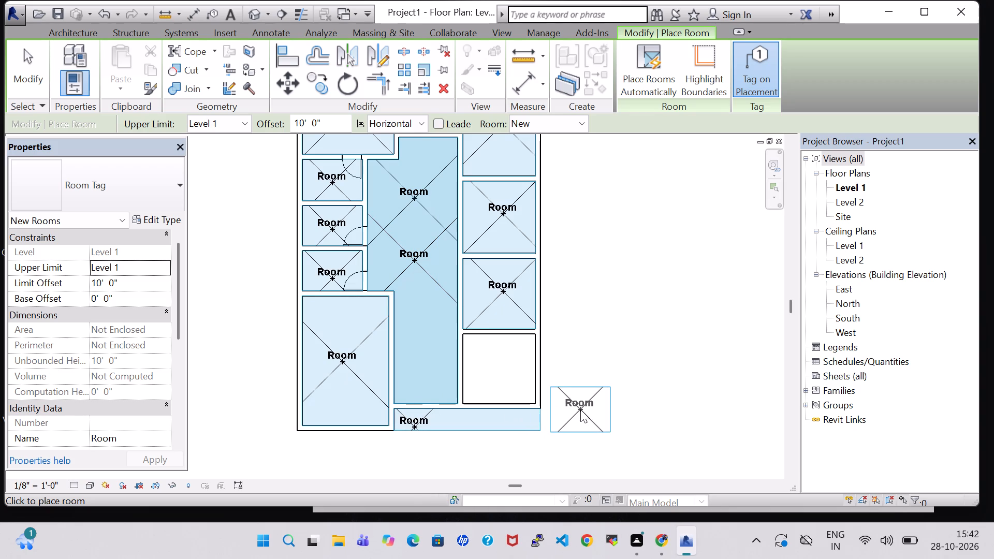
key(Escape)
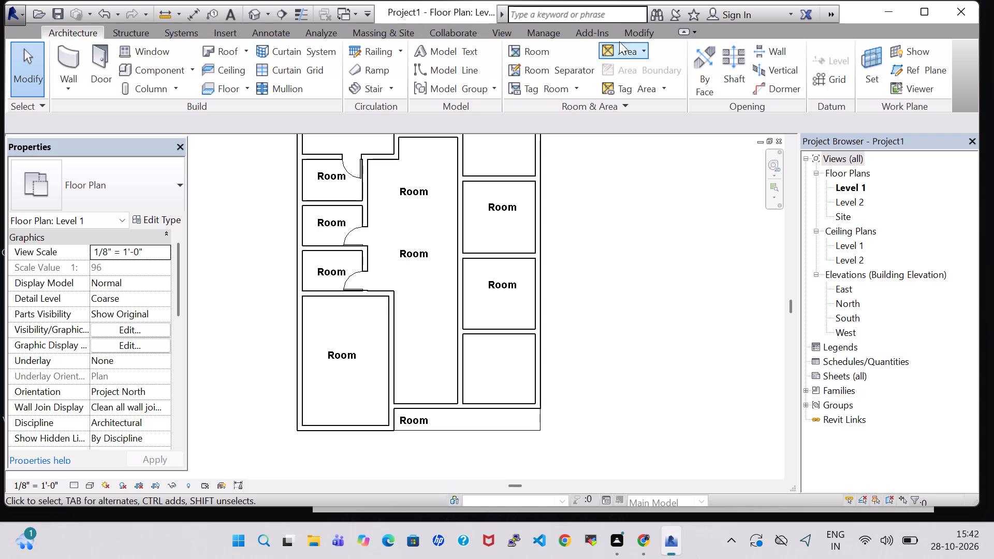
Split the wall between the corridor and the lower-right enclosure near both ends, and delete the segment between the splits.
click(627, 34)
click(410, 48)
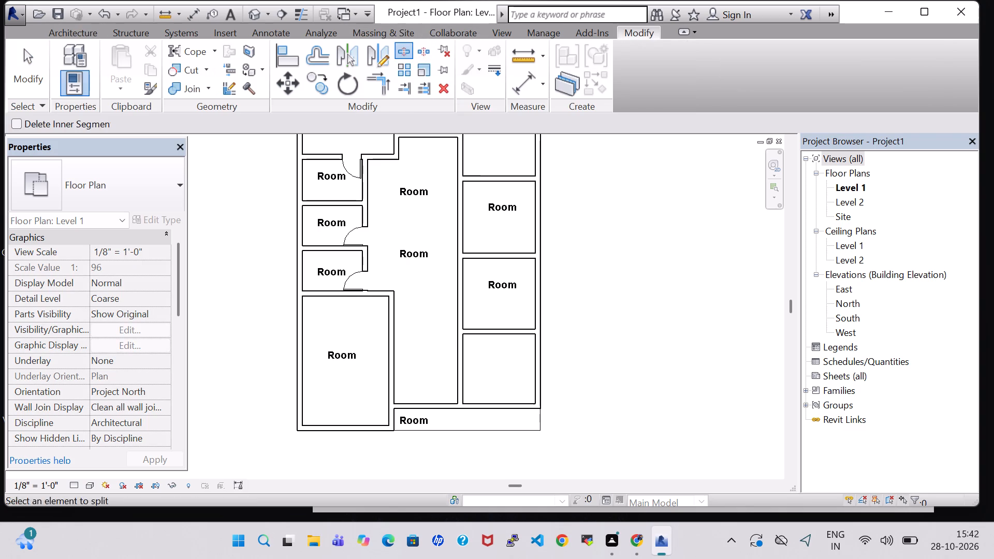
scroll(524, 399, up, 5)
scroll(391, 285, up, 4)
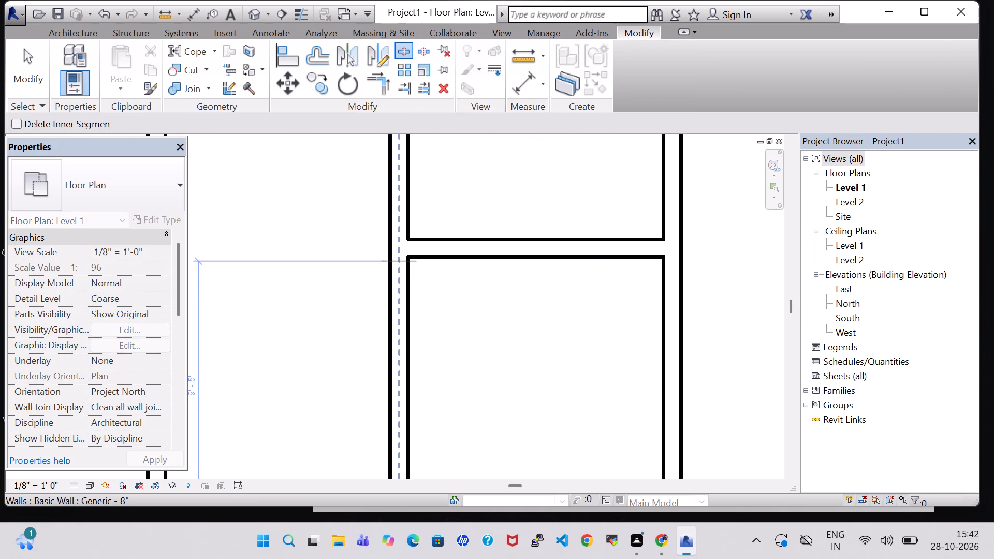
click(399, 259)
middle_drag(442, 351, 463, 273)
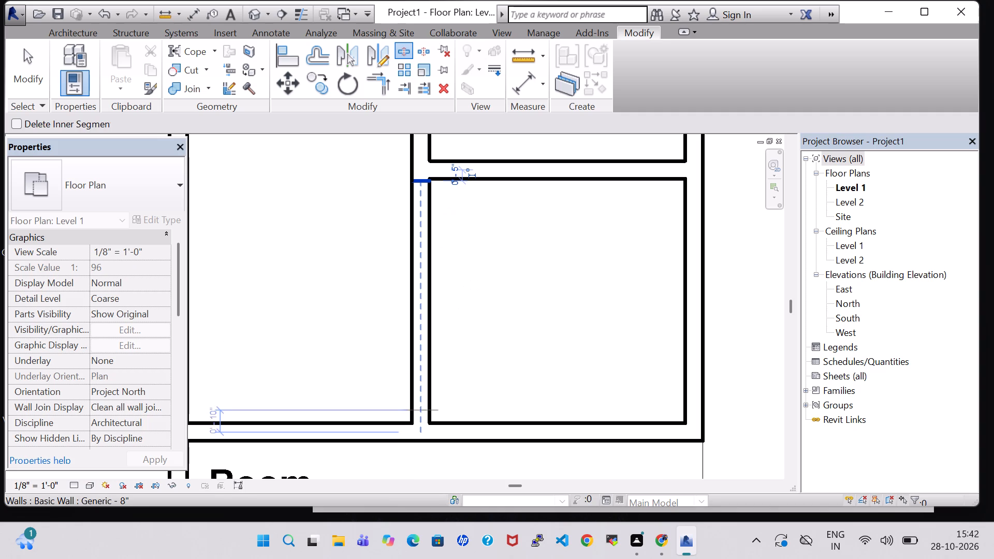
click(422, 422)
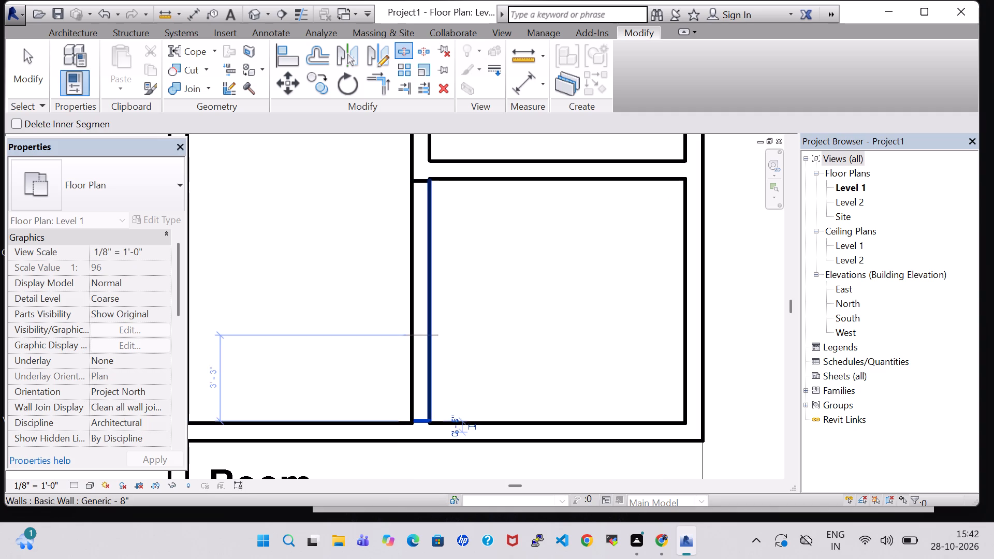
key(Escape)
key(Escape)
click(432, 335)
key(Delete)
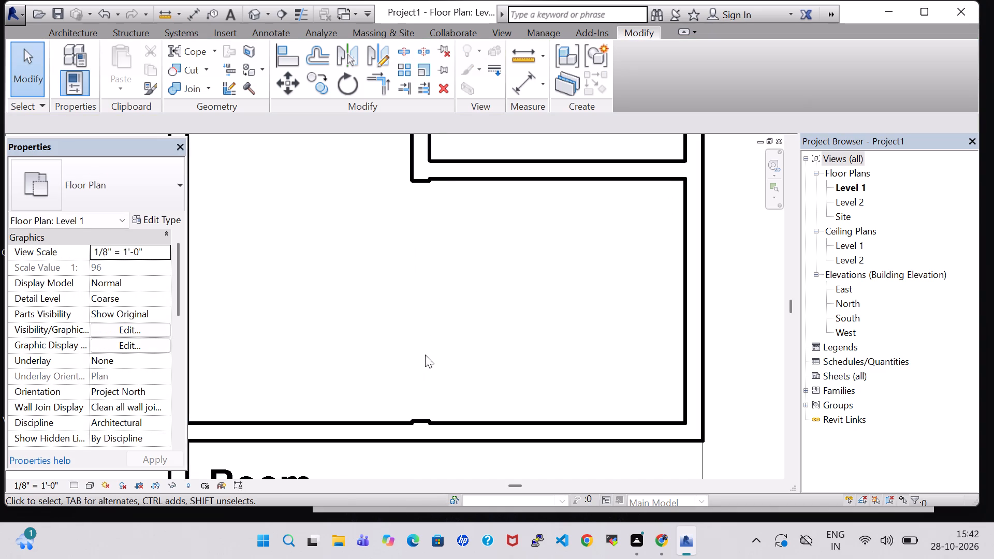
Delete the short leftover wall stub at the bottom wall and nudge the remaining corridor wall upward.
click(422, 417)
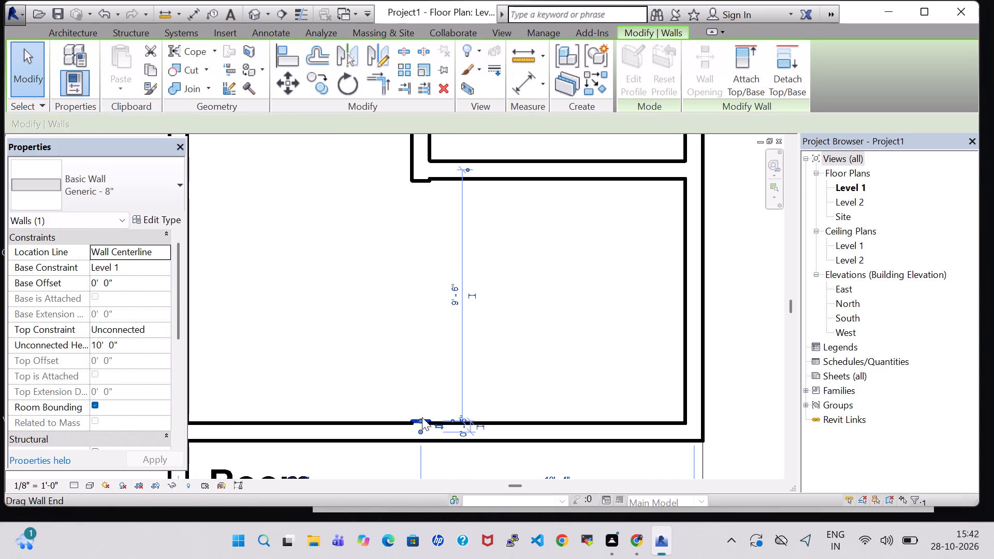
key(Delete)
click(414, 185)
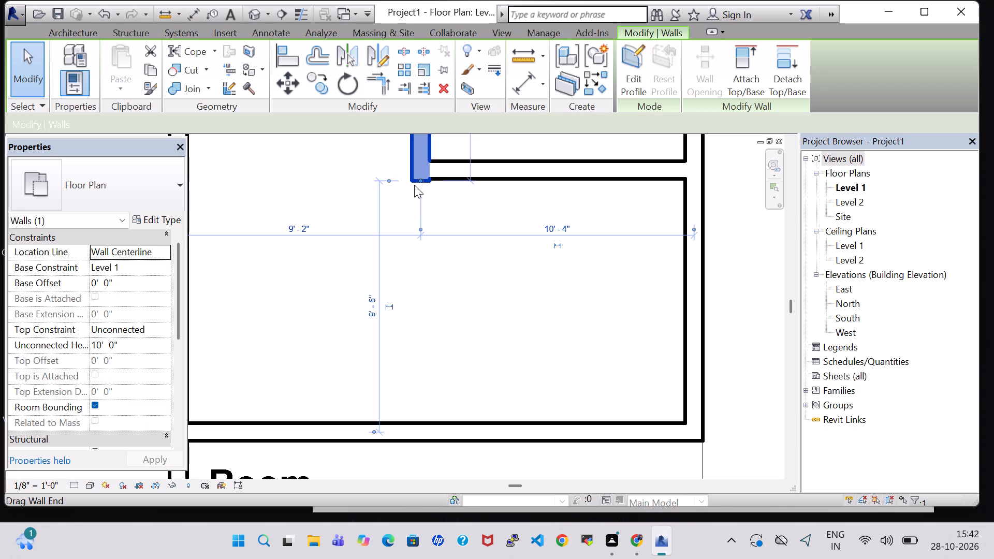
key(Up)
click(438, 288)
scroll(438, 294, down, 7)
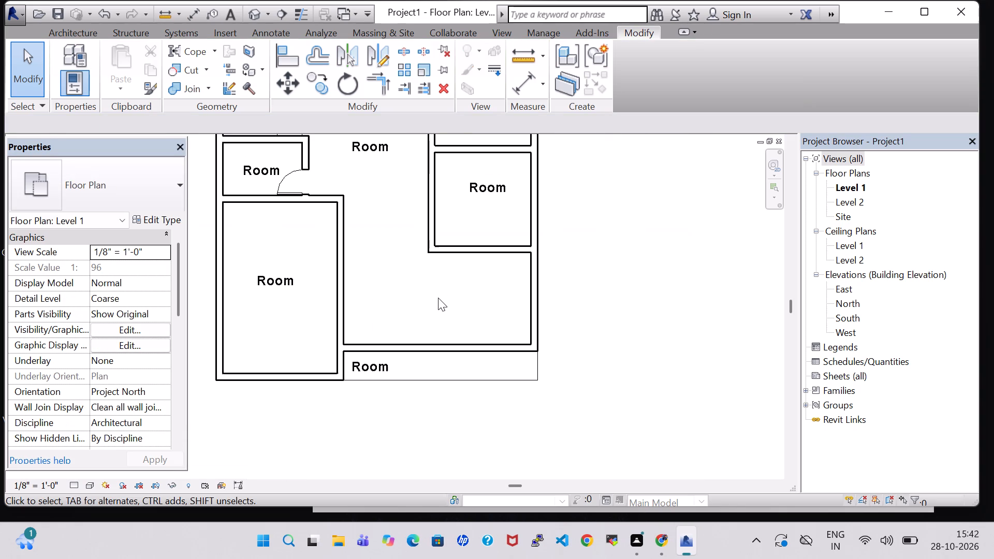
scroll(438, 298, down, 2)
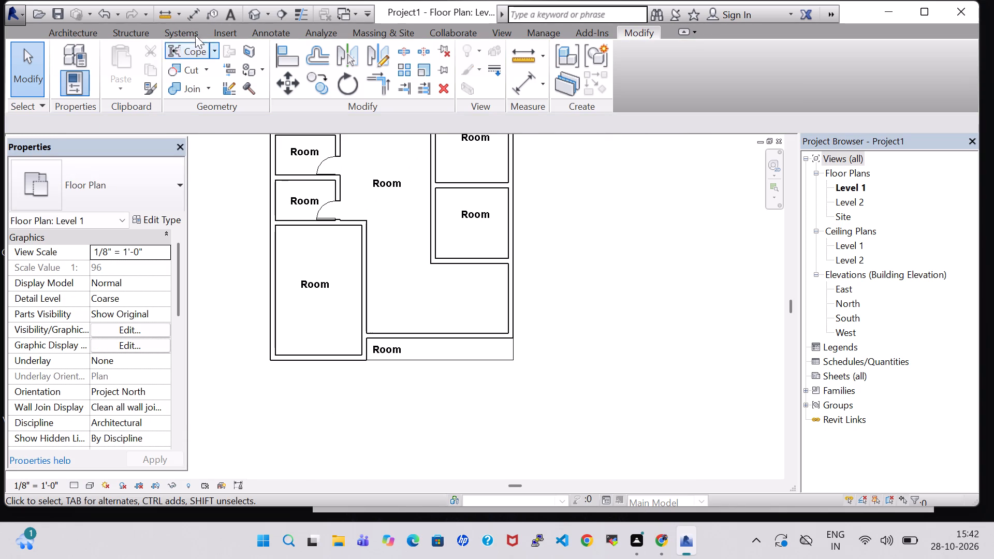
Draw a vertical room separation line across the bottom strip just right of its room tag, about 5'-2" from the adjoining wall's centerline.
click(66, 25)
click(67, 32)
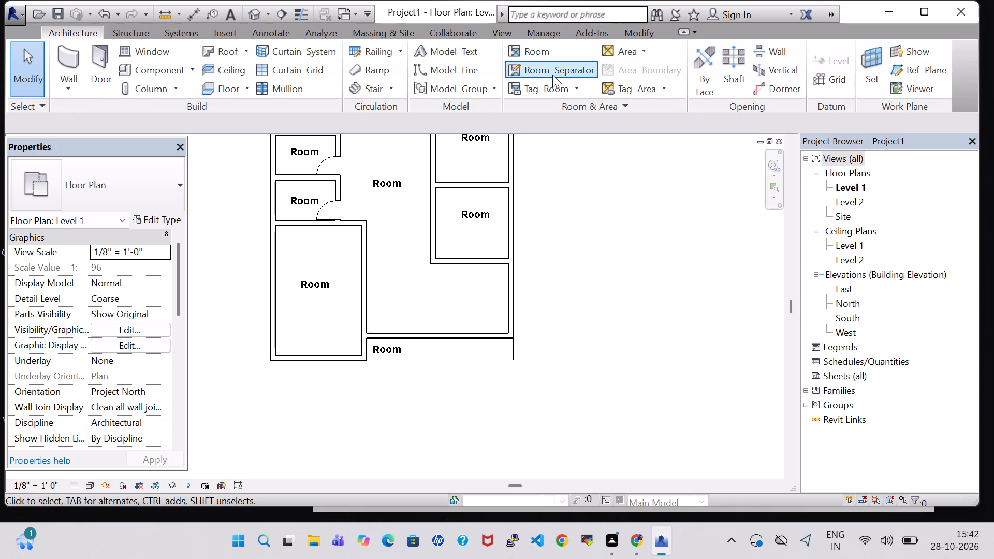
click(552, 75)
scroll(434, 349, up, 4)
scroll(380, 367, up, 5)
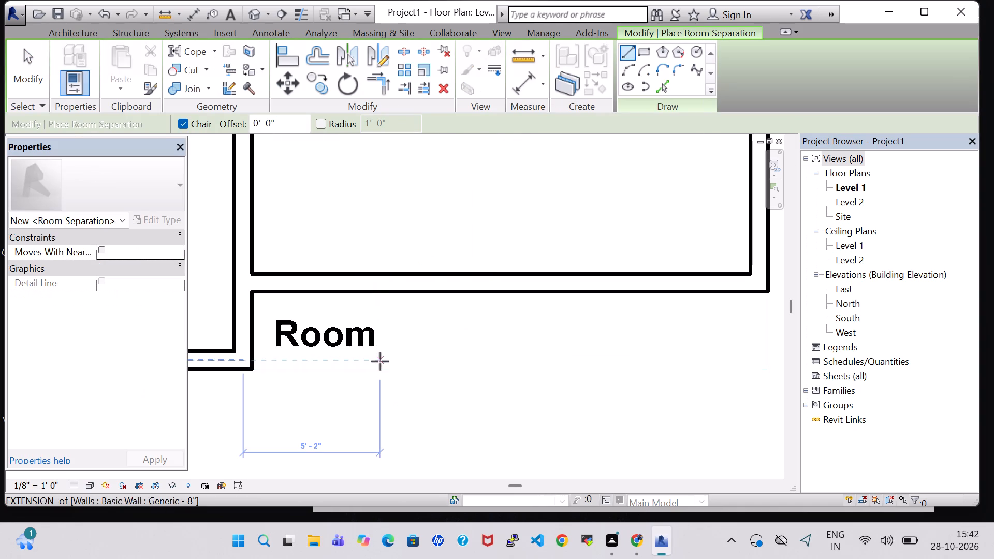
click(380, 370)
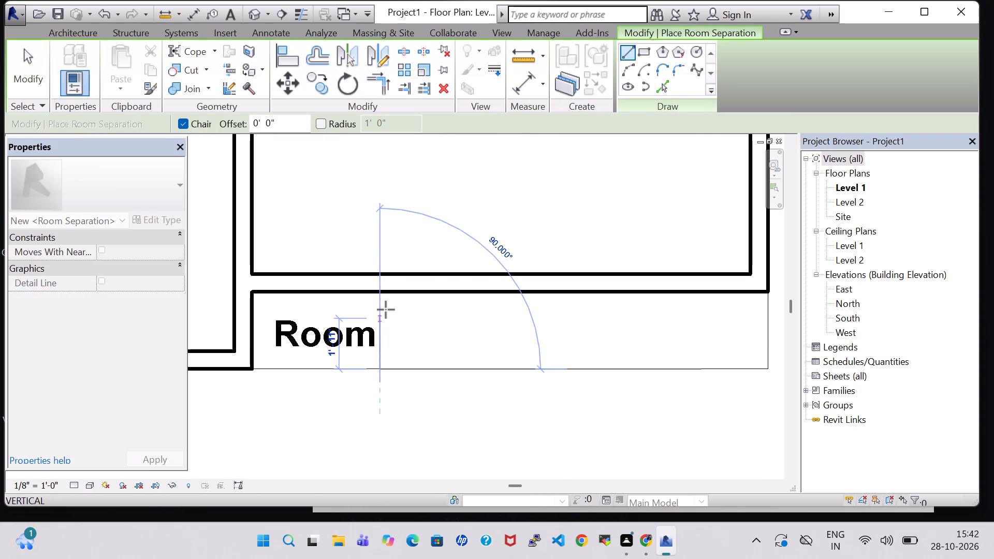
click(380, 293)
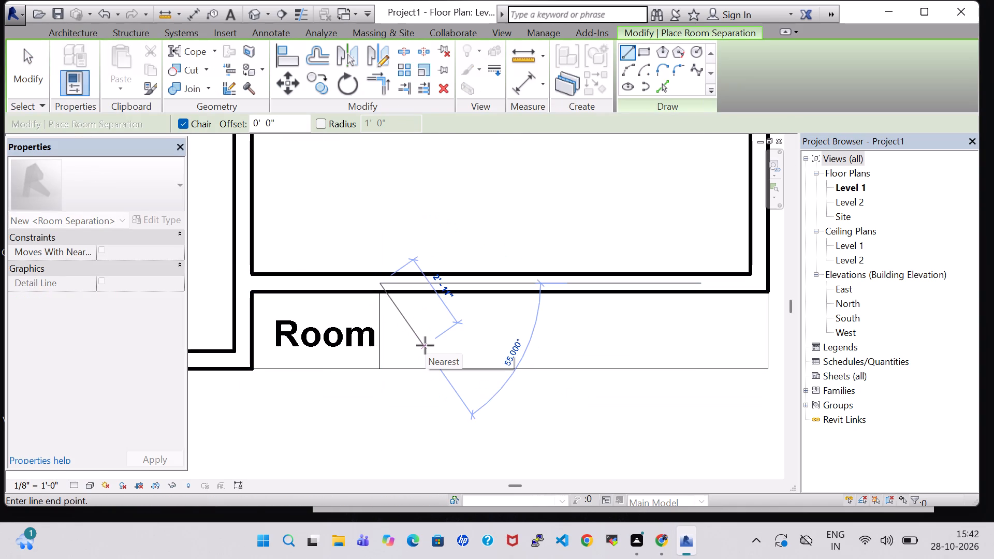
key(Escape)
key(Escape)
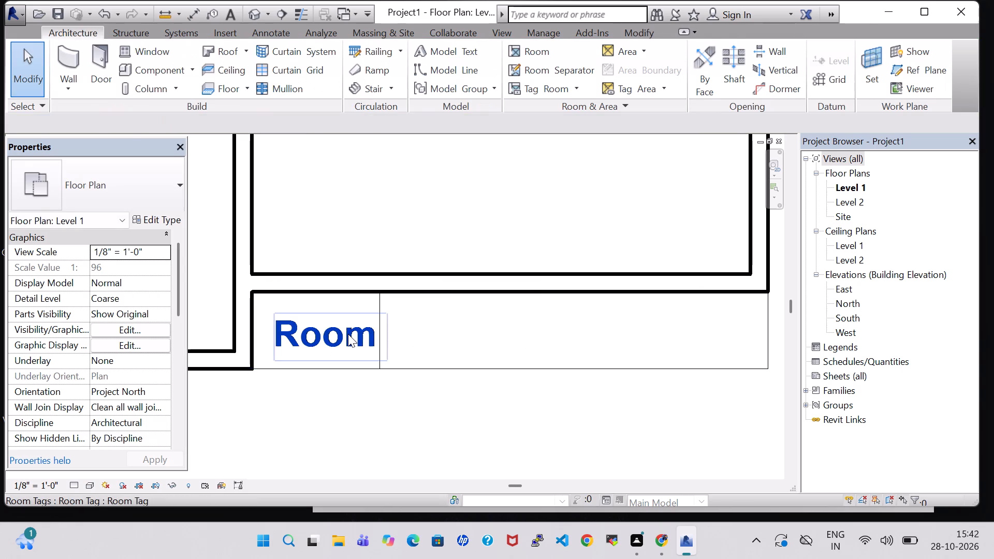
Nudge the bottom strip's room tag left so it sits within the small compartment beside the separation line.
click(348, 334)
key(Left)
key(Left)
key(Left)
key(Left)
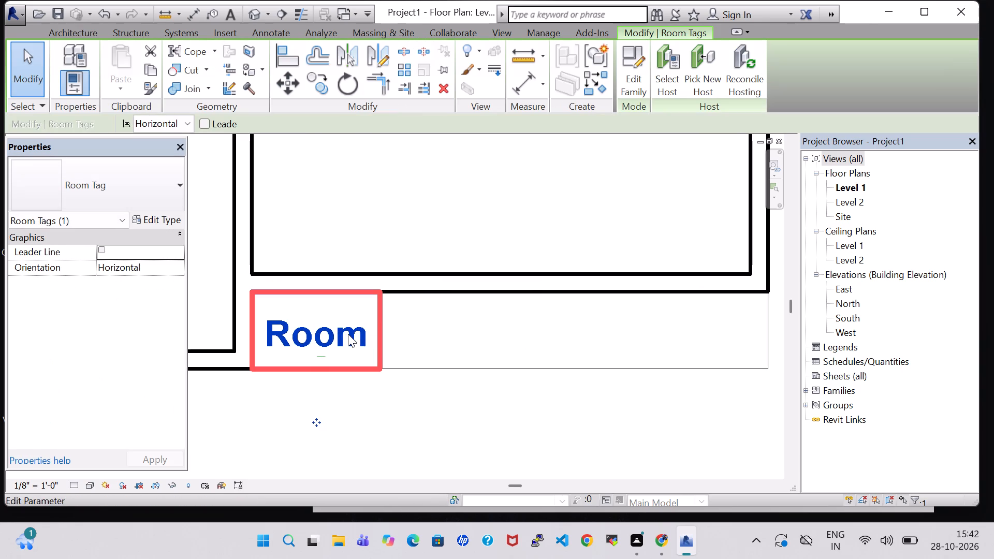
click(395, 428)
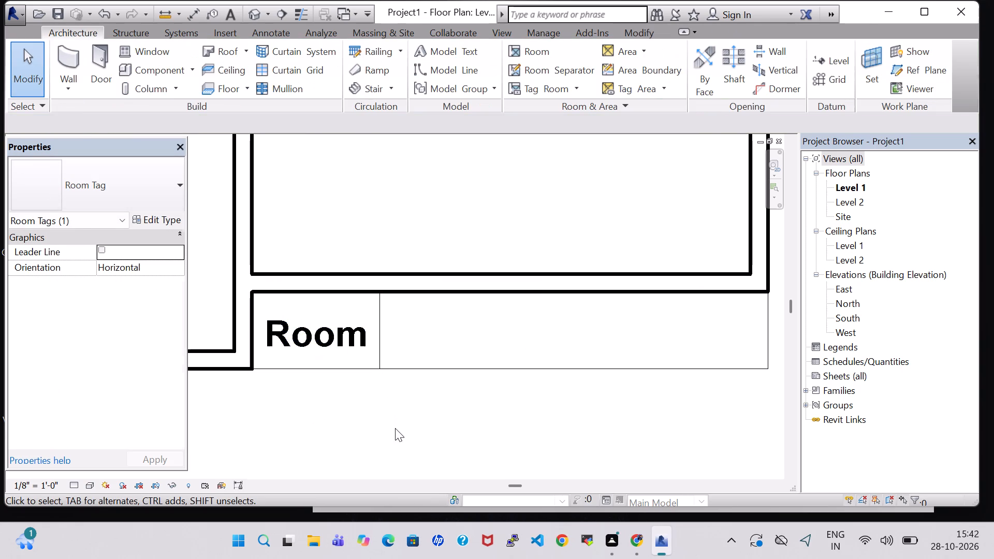
Open the default 3D view and set the unconnected height of the overly tall left exterior wall to 10'-0".
scroll(395, 428, down, 1)
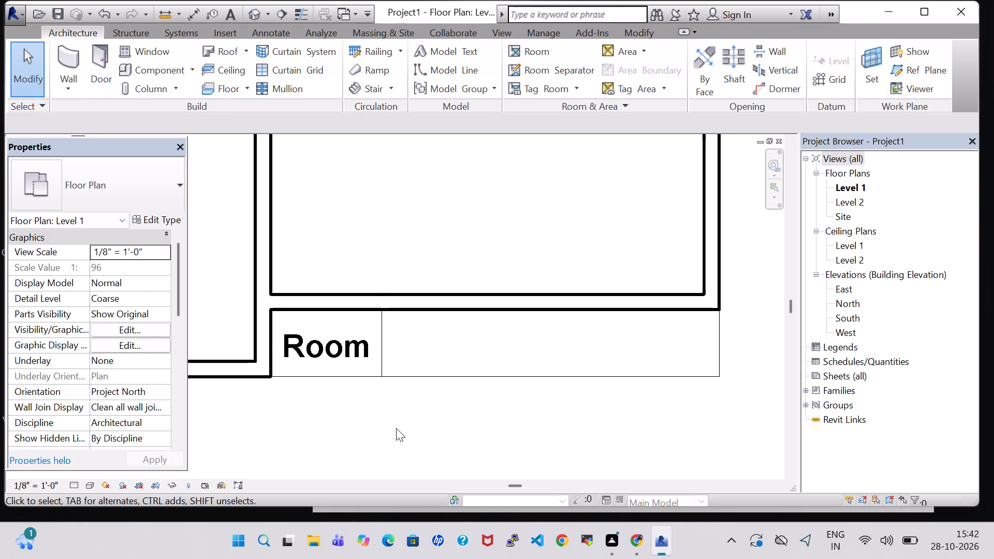
scroll(396, 428, down, 2)
click(254, 19)
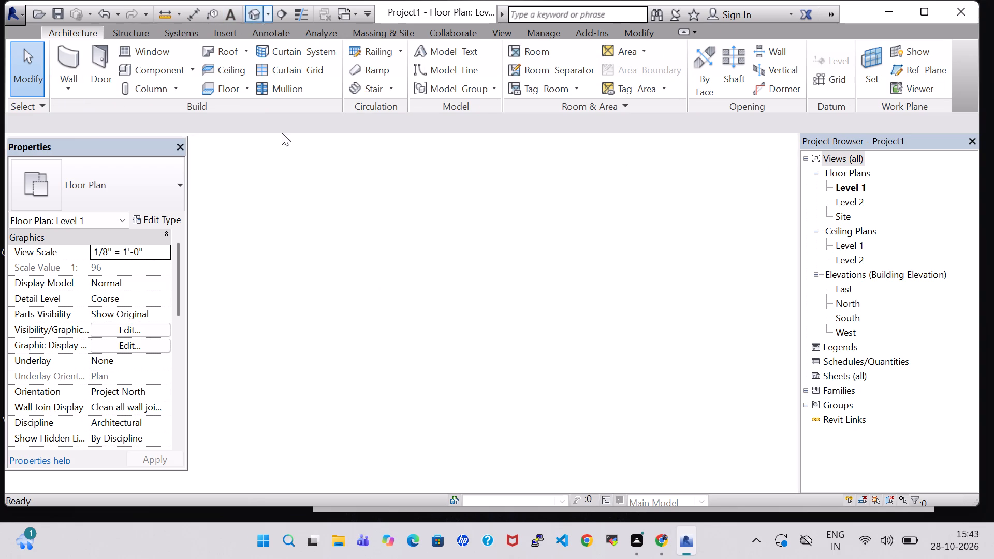
shift+middle_drag(517, 416, 568, 388)
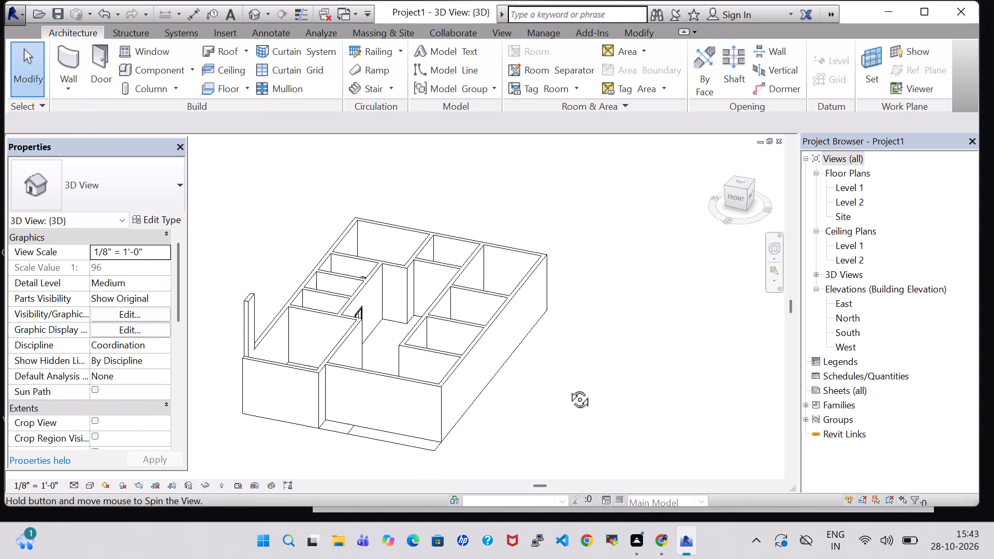
shift+middle_drag(568, 388, 590, 367)
click(275, 313)
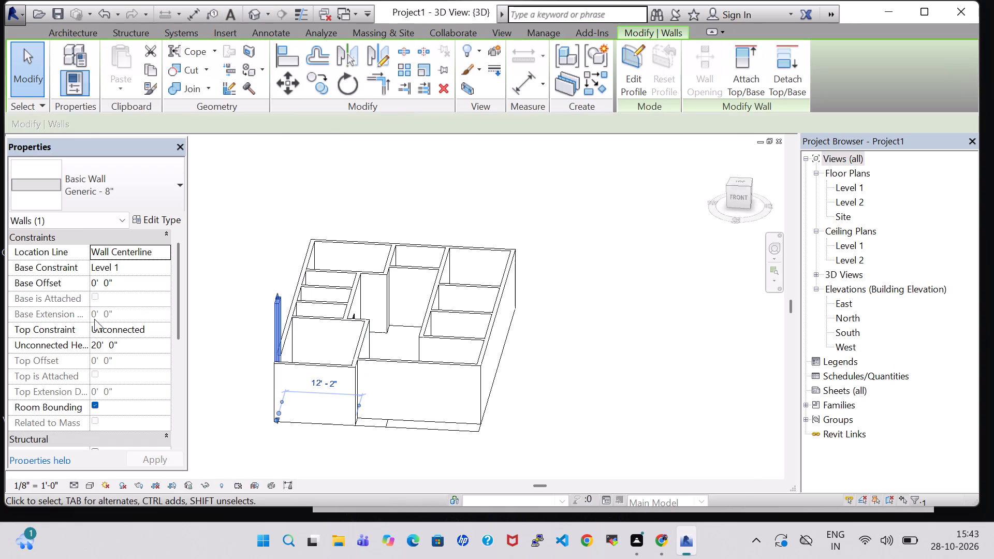
click(98, 344)
key(BackSpace)
key(1)
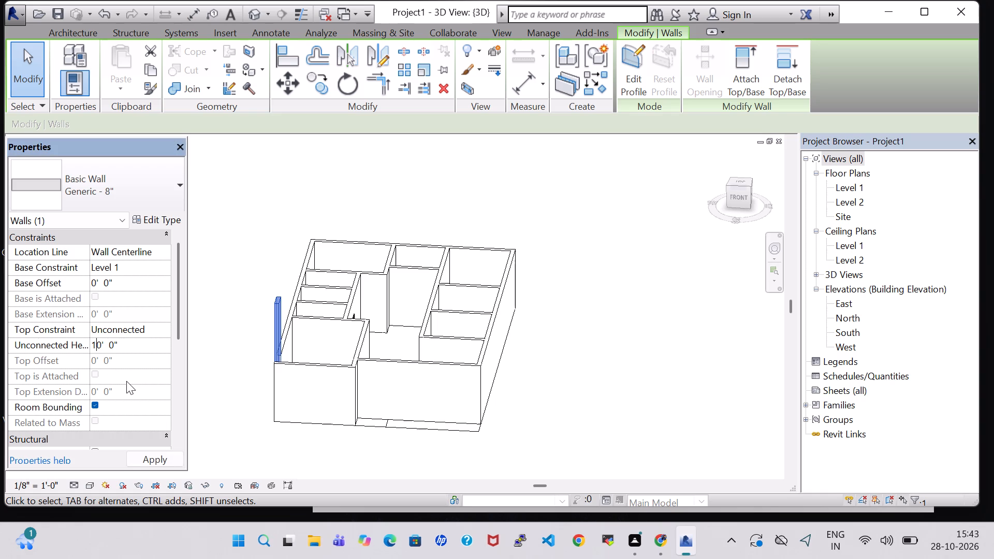
key(Return)
click(603, 331)
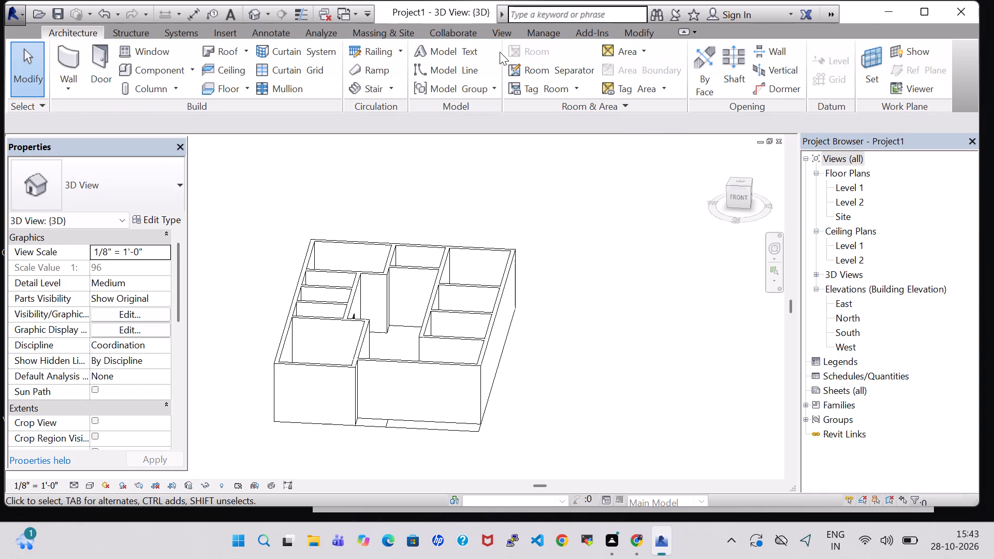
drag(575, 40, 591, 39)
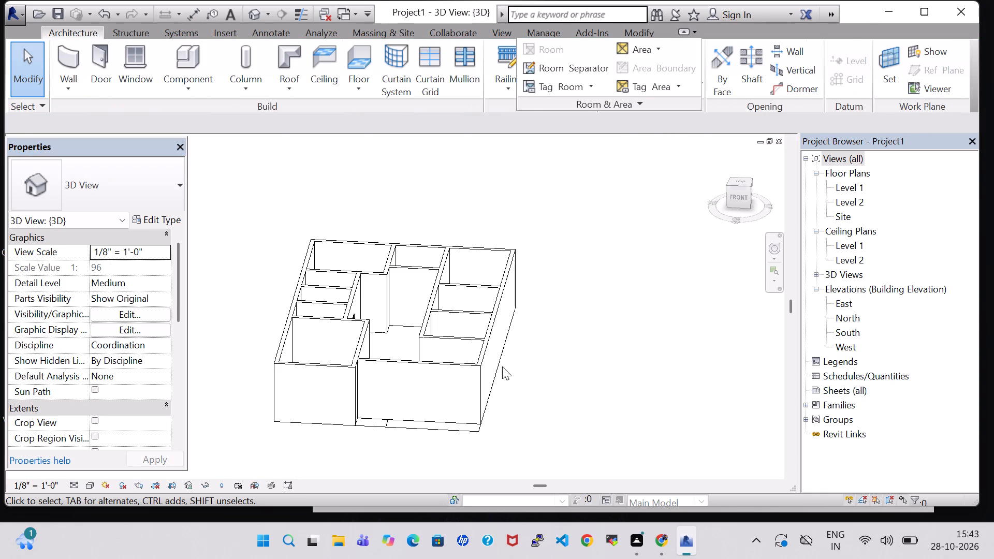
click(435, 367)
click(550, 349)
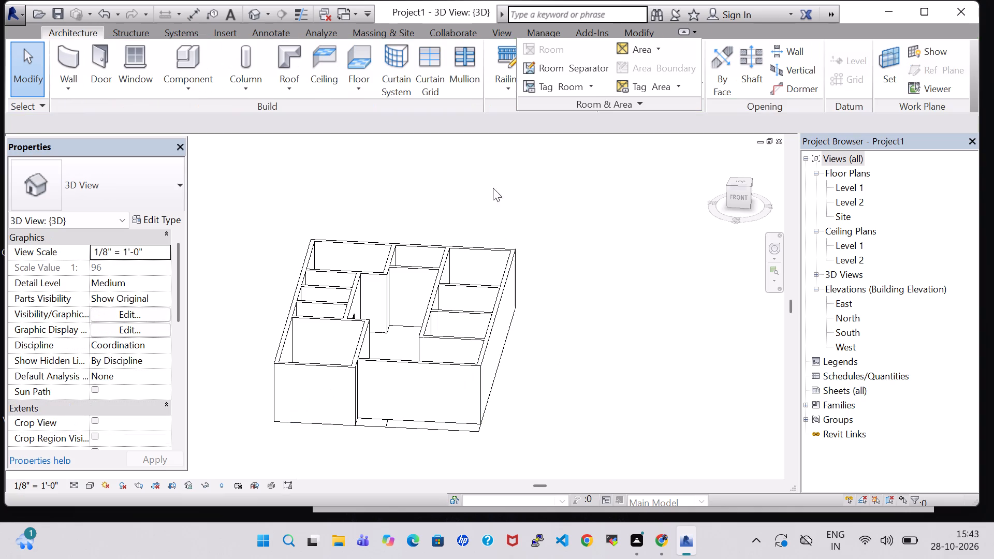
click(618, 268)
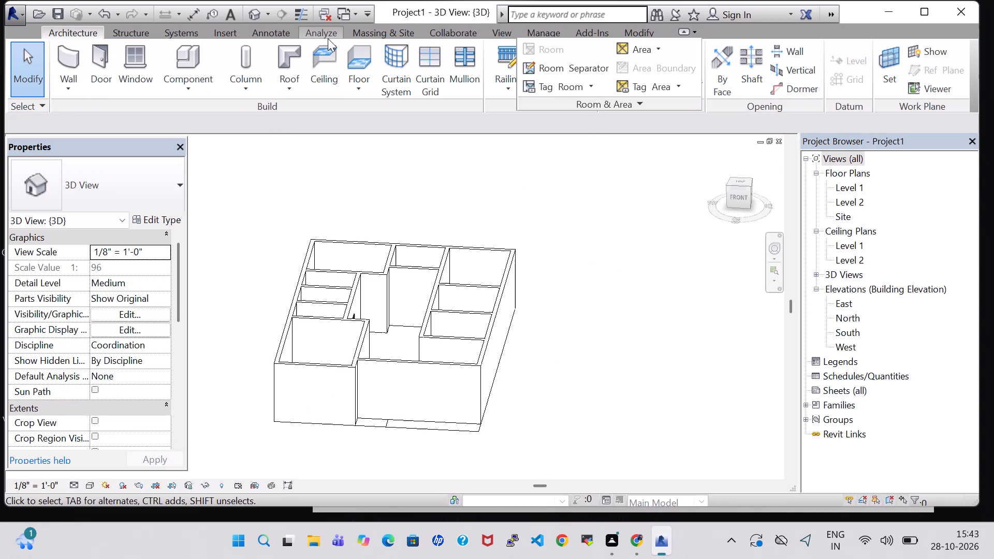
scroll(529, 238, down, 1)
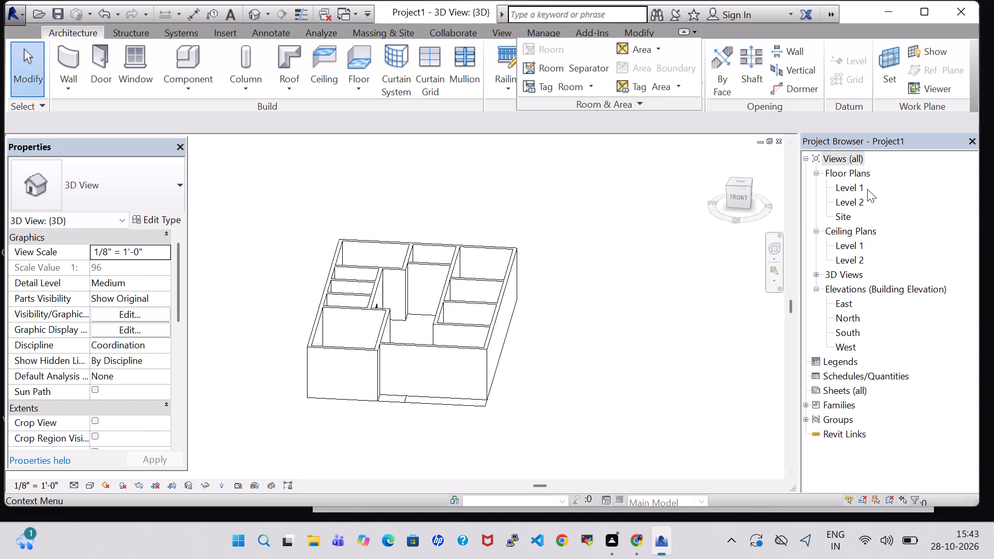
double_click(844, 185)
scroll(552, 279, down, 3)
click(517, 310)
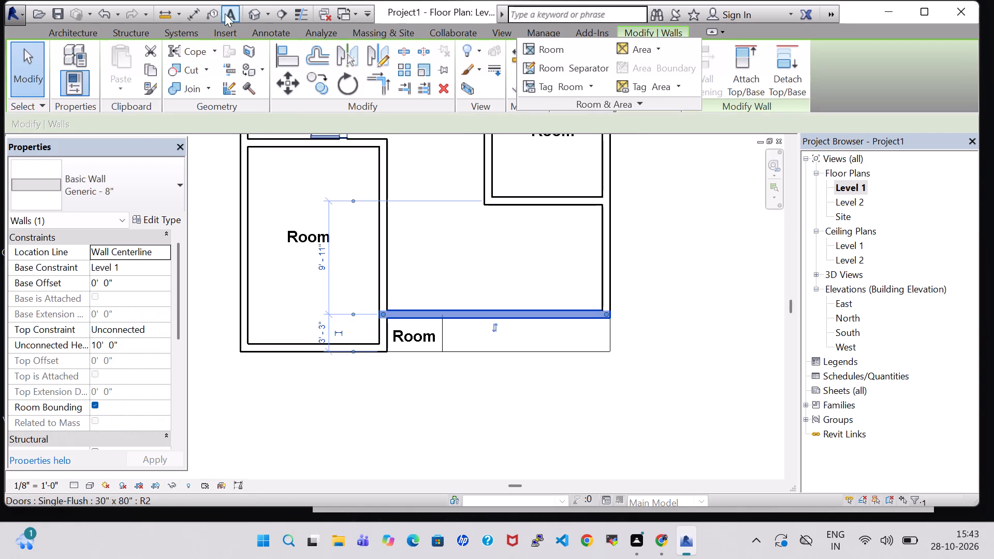
Display the 3D view in the Realistic visual style and examine the model from the front corner.
click(256, 18)
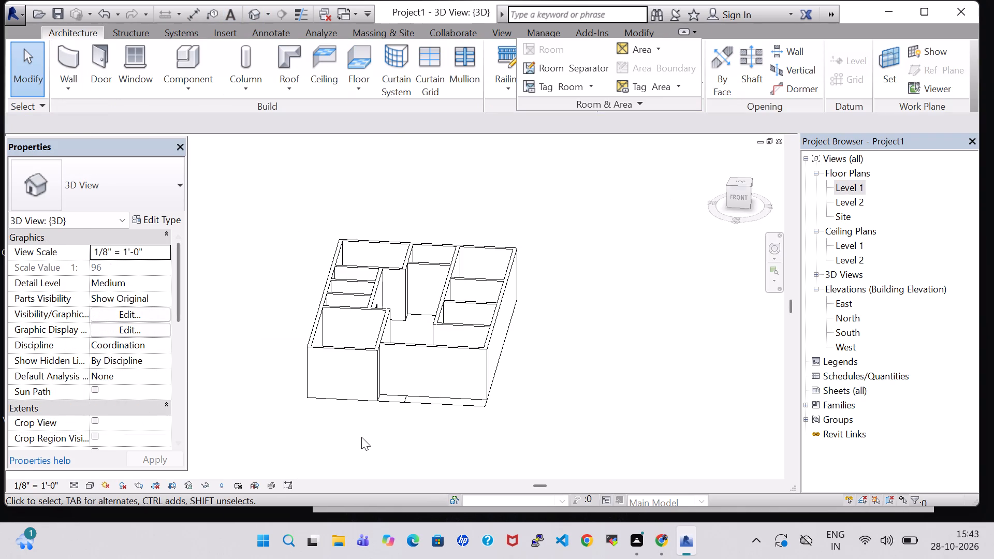
click(91, 489)
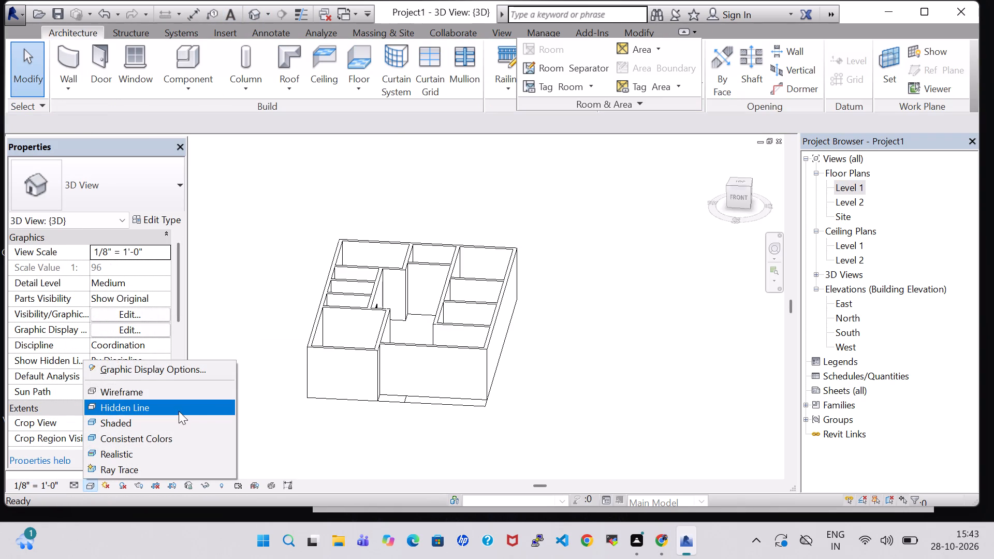
click(162, 452)
click(606, 352)
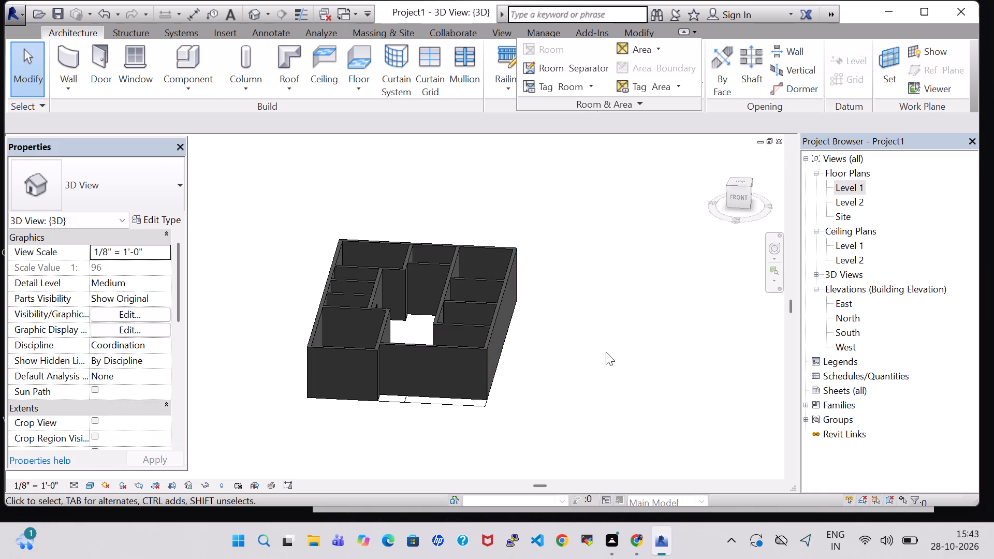
shift+middle_drag(603, 352, 459, 388)
shift+middle_drag(459, 388, 543, 392)
shift+middle_drag(550, 391, 565, 387)
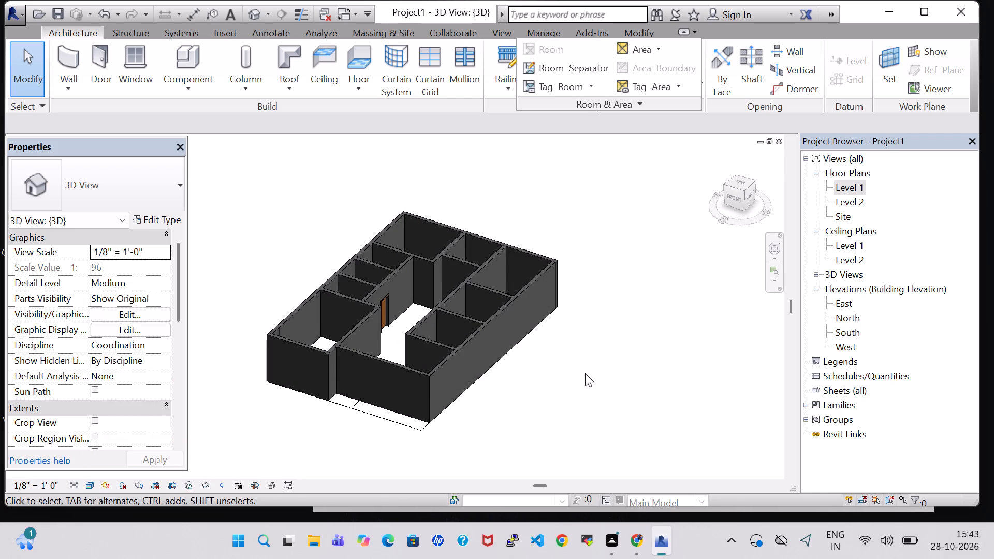
Reopen the Level 1 floor plan at the lower-right part of the building.
double_click(853, 184)
scroll(502, 270, down, 2)
middle_drag(696, 220, 655, 245)
scroll(655, 245, up, 4)
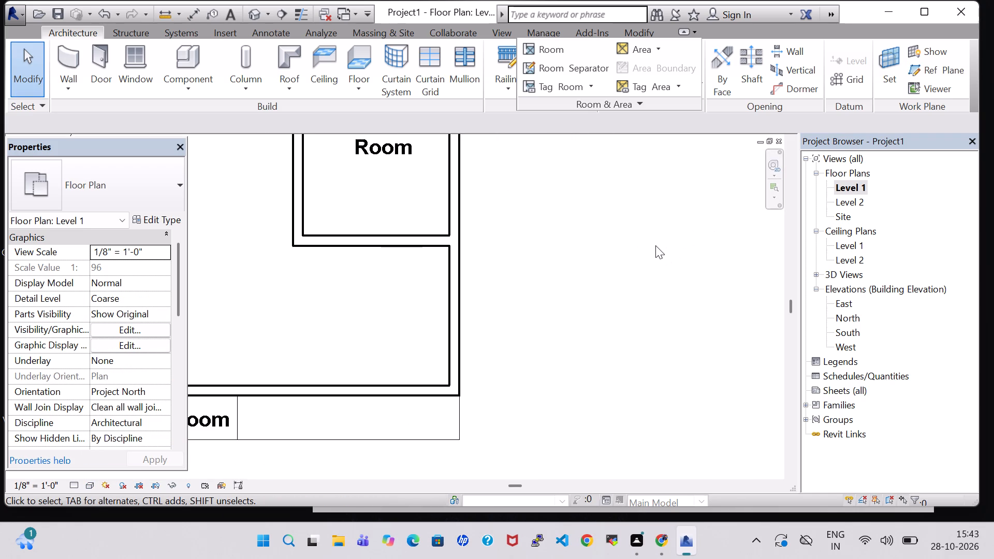
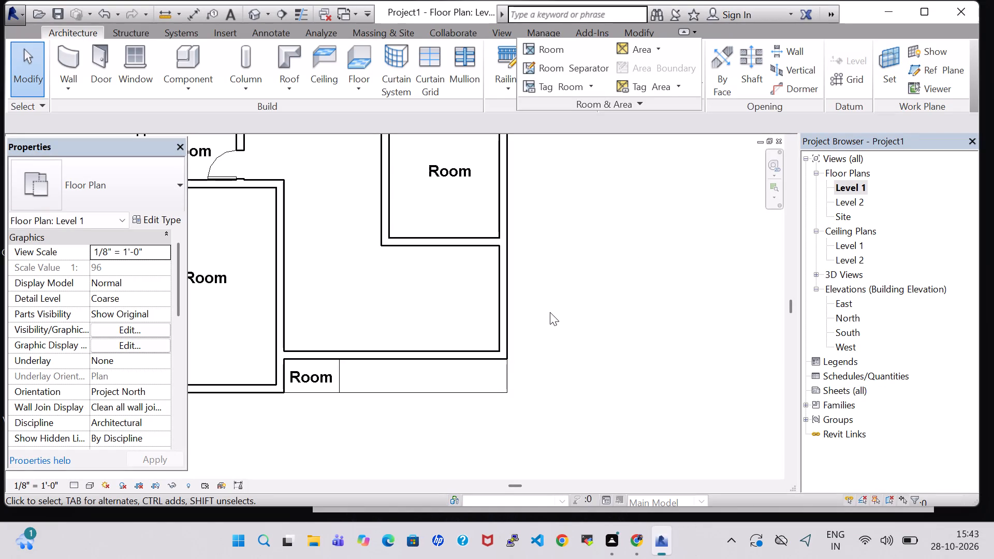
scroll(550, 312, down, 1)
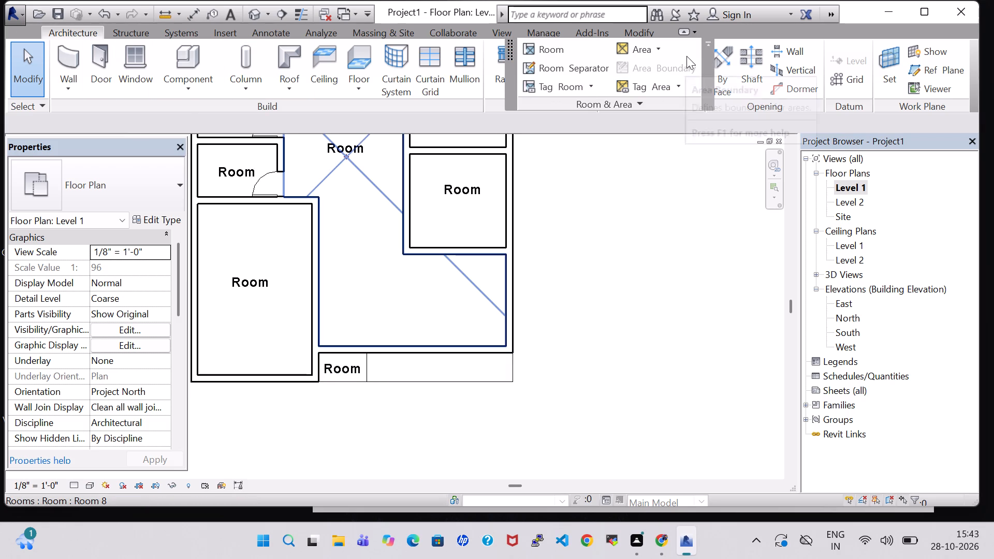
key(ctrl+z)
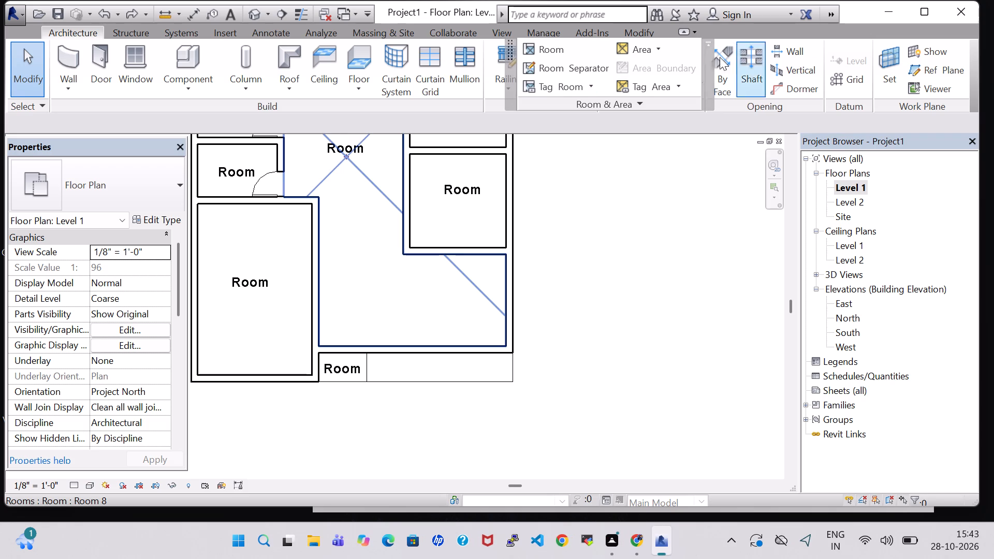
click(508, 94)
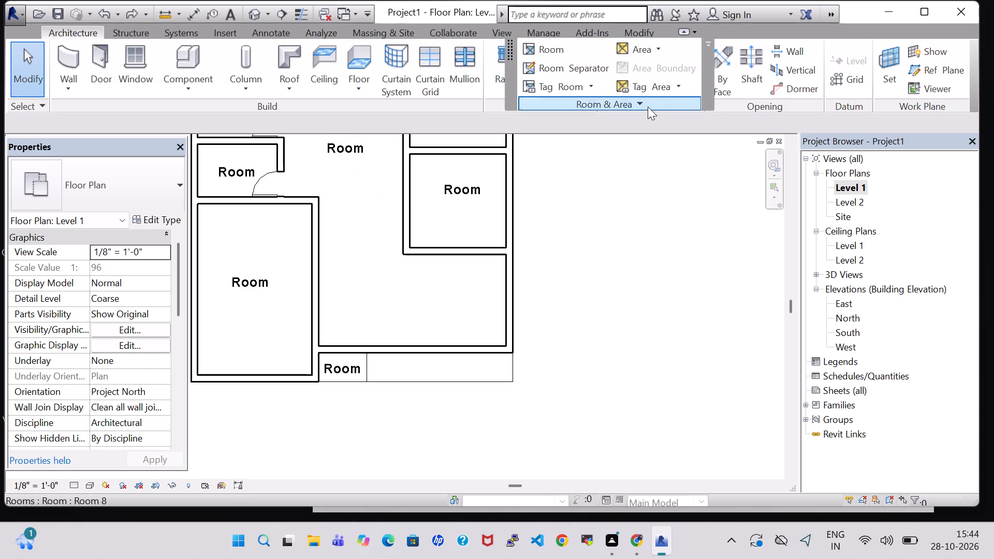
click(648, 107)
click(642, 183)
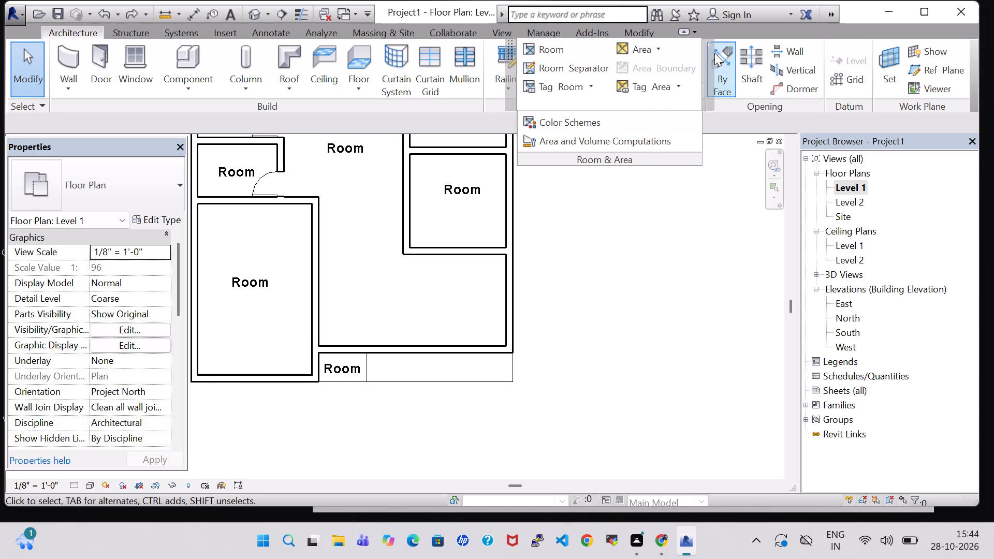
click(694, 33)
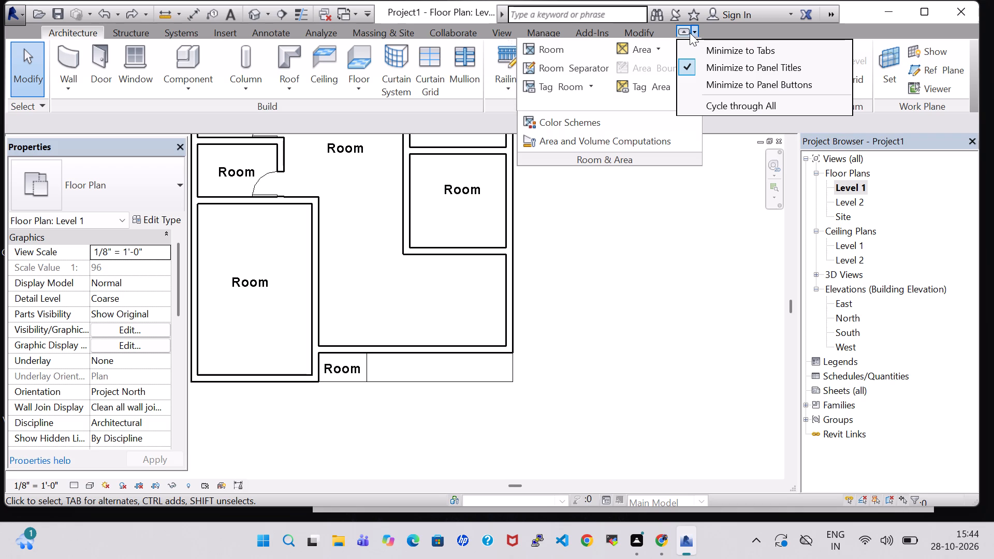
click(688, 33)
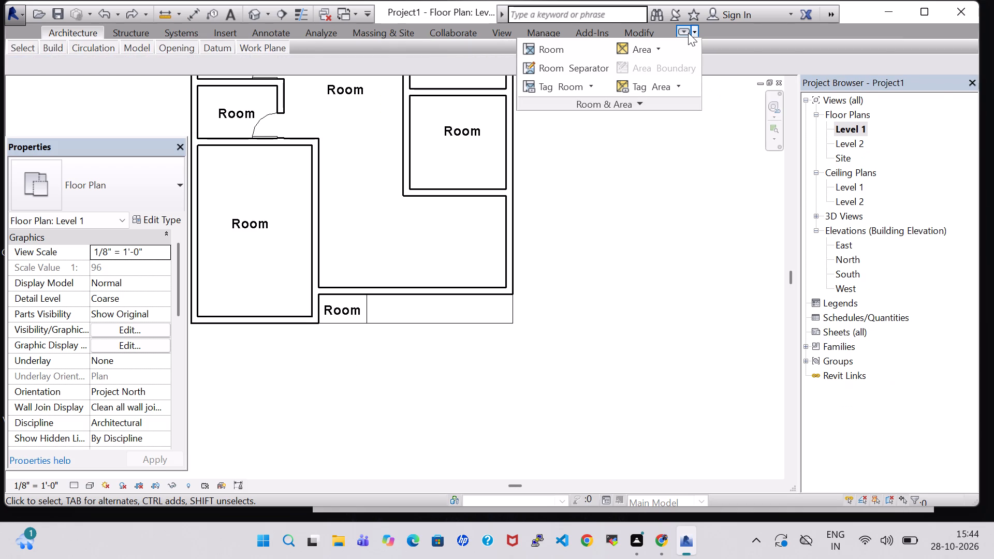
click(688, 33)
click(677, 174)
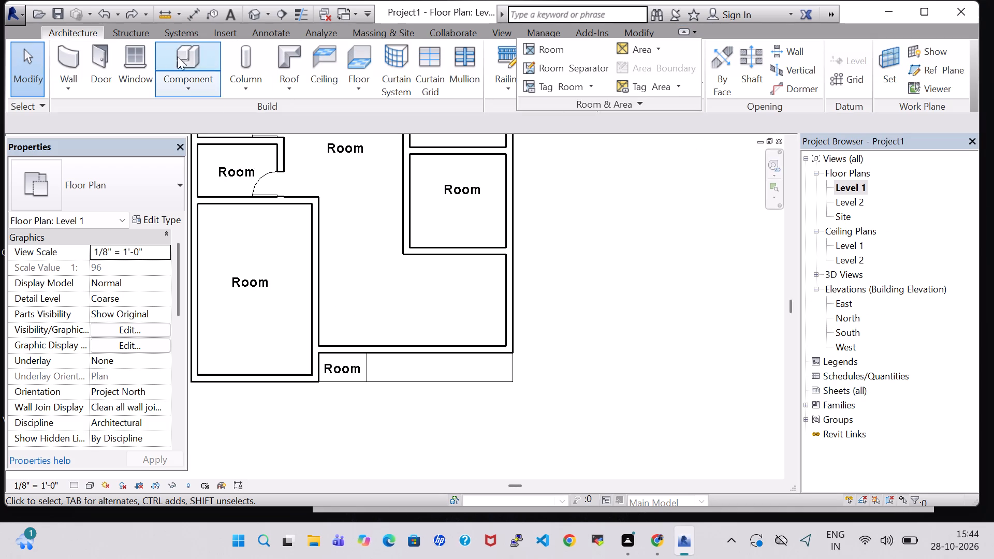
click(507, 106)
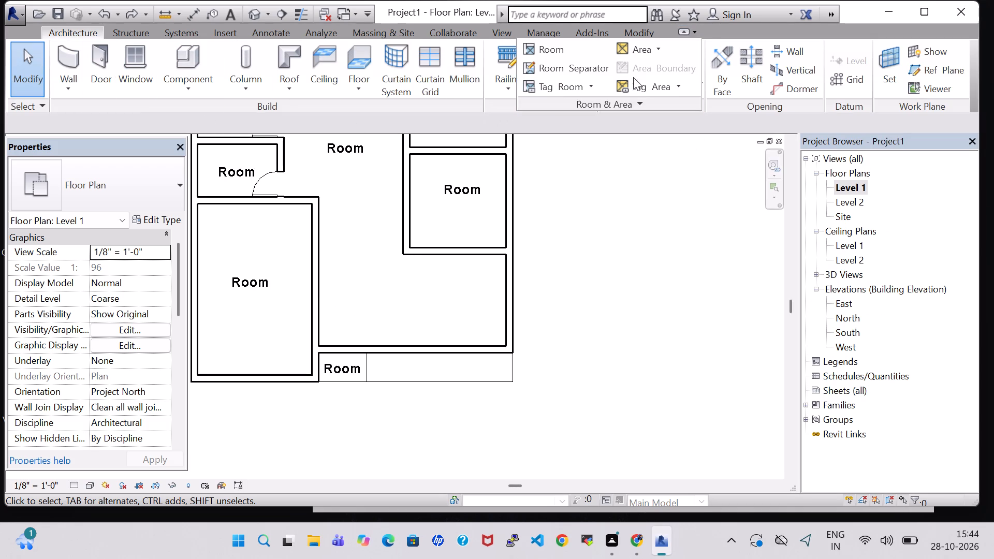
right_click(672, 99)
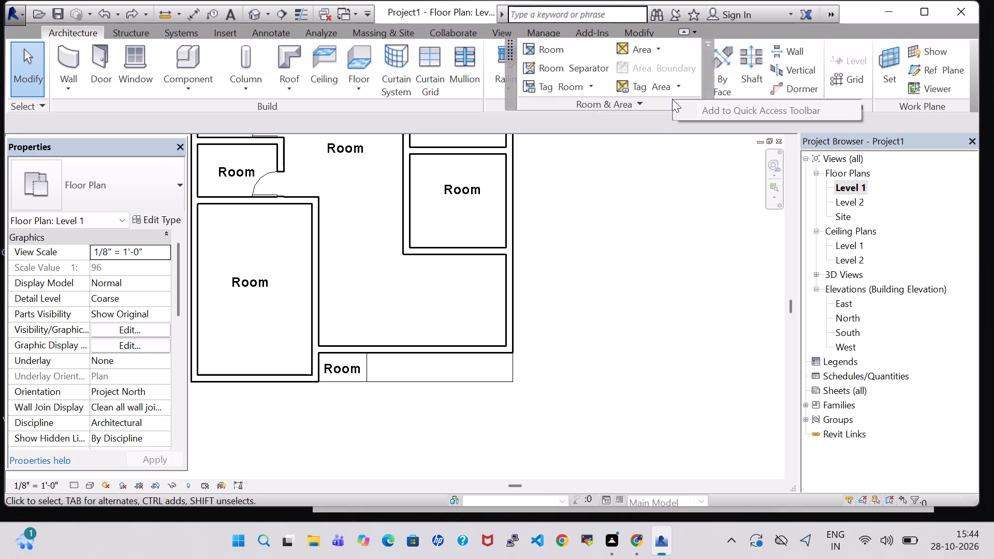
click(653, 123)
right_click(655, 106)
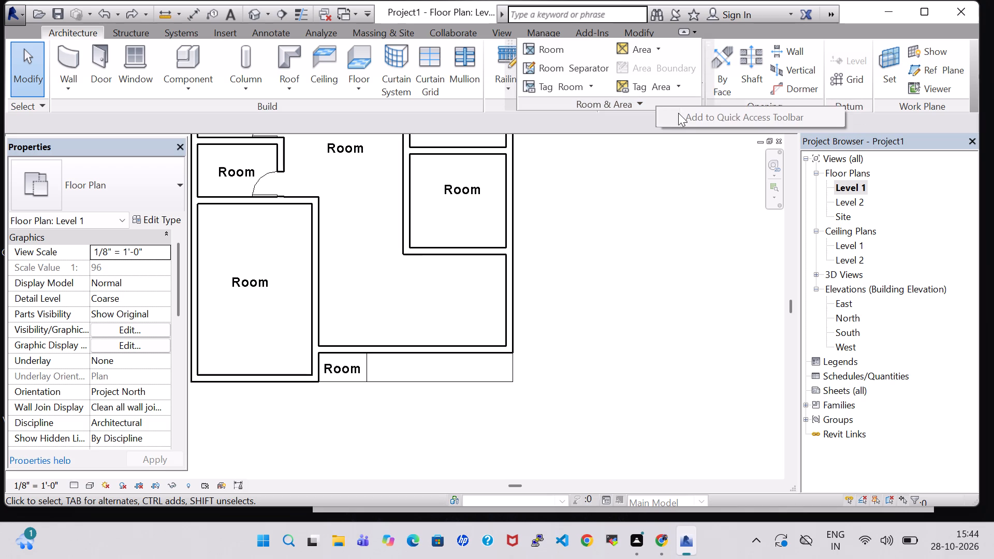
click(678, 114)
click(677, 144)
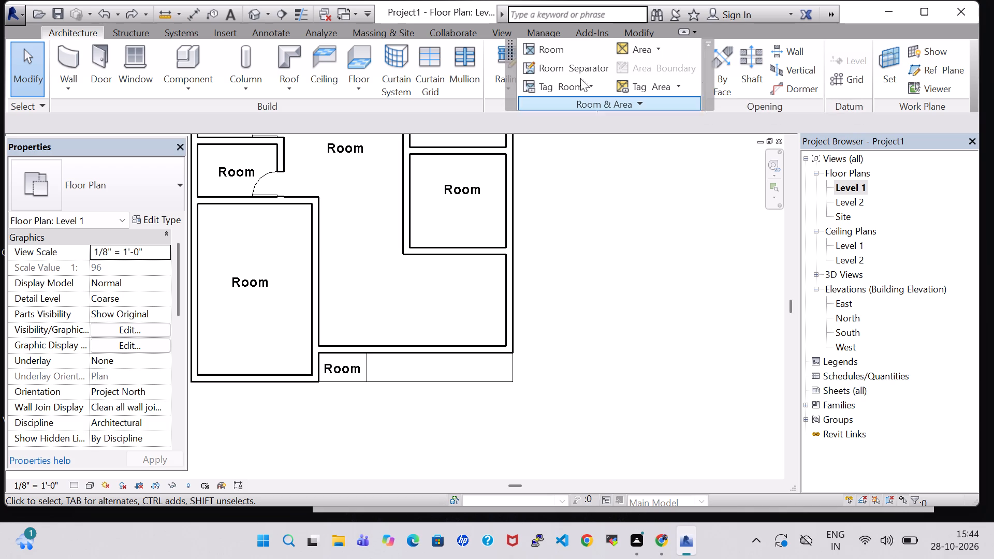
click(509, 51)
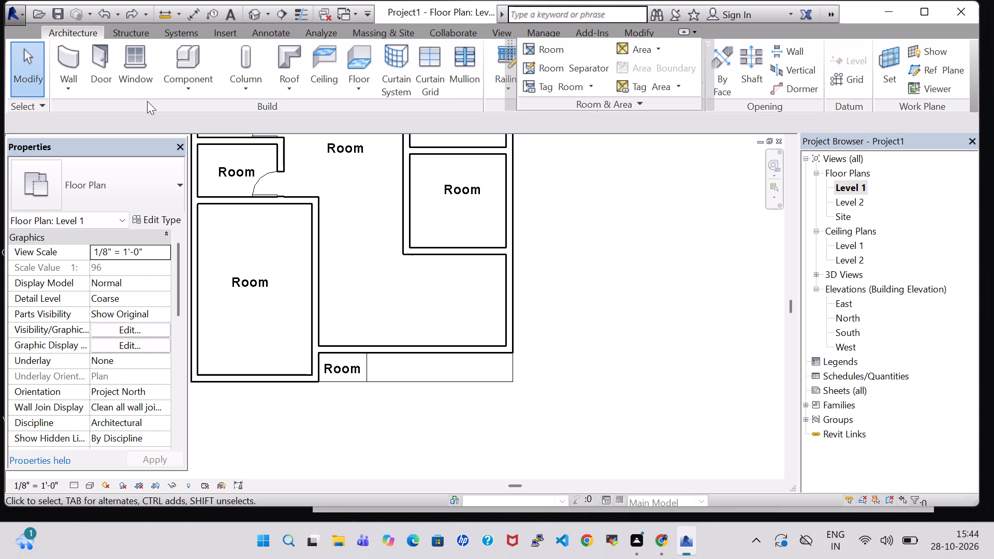
Undo the recent edits back to before the bottom strip was divided and the lower-right compartment's inner wall was deleted.
key(ctrl+z)
key(ctrl+z)
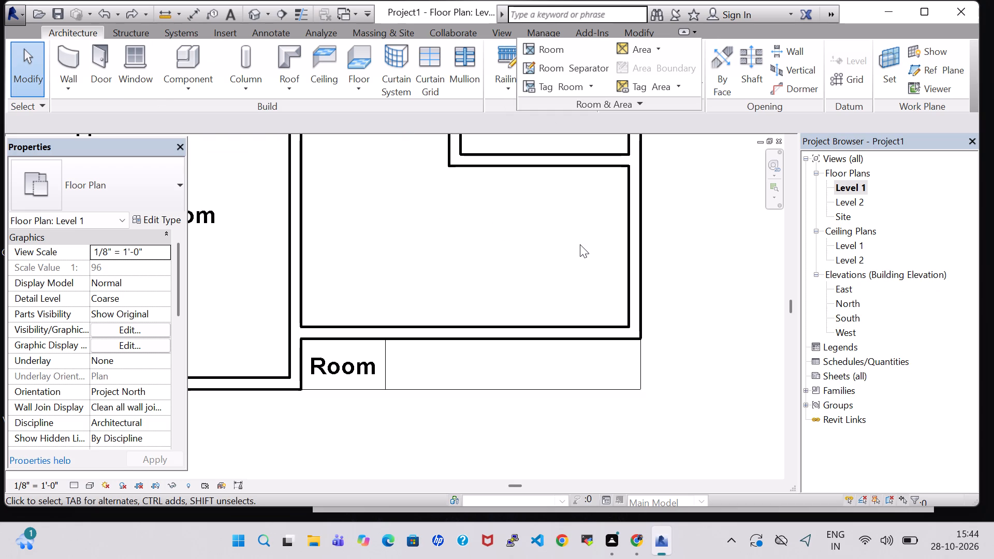
key(ctrl+z)
key(ctrl+z)
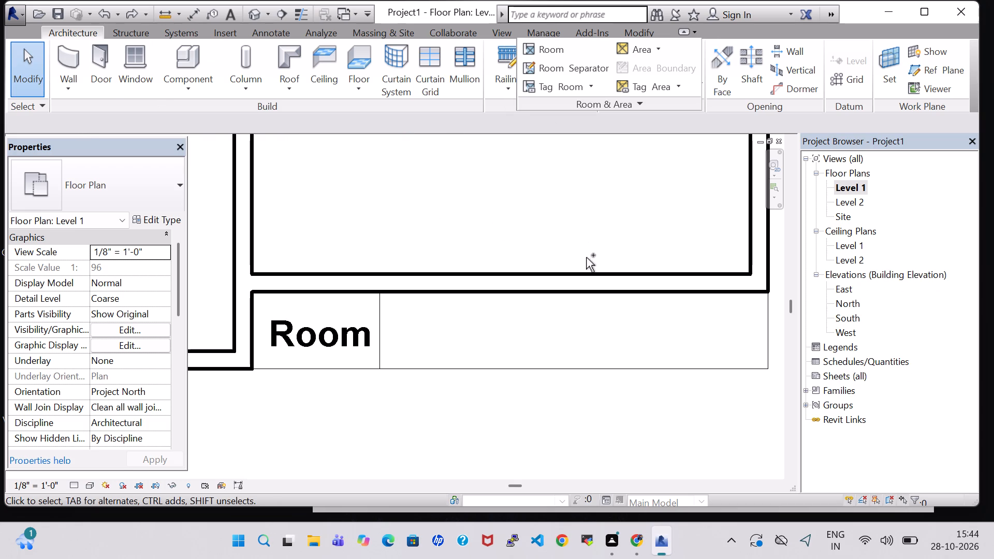
key(ctrl+z)
key(ctrl+z)
key(ctrl+z)
key(ctrl+z)
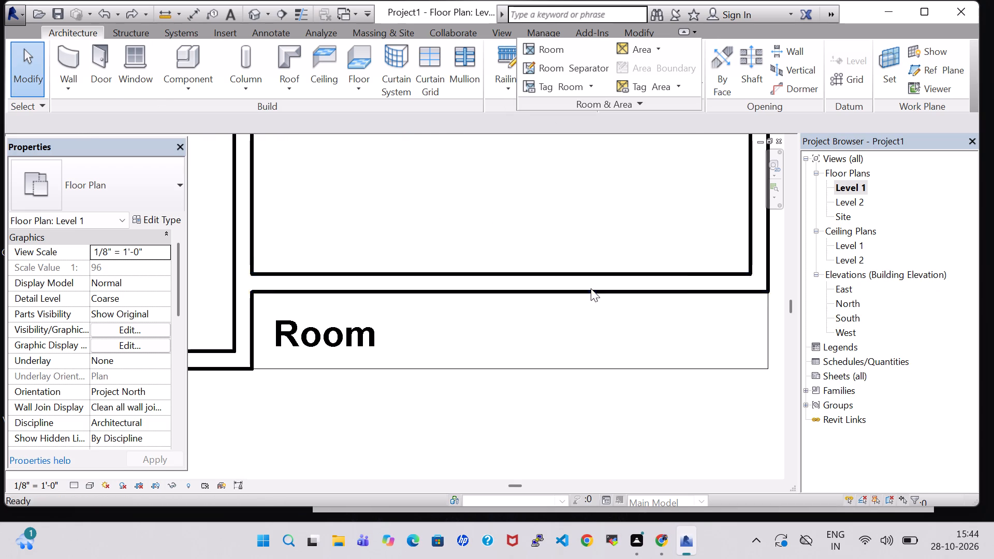
key(ctrl+z)
scroll(579, 231, down, 7)
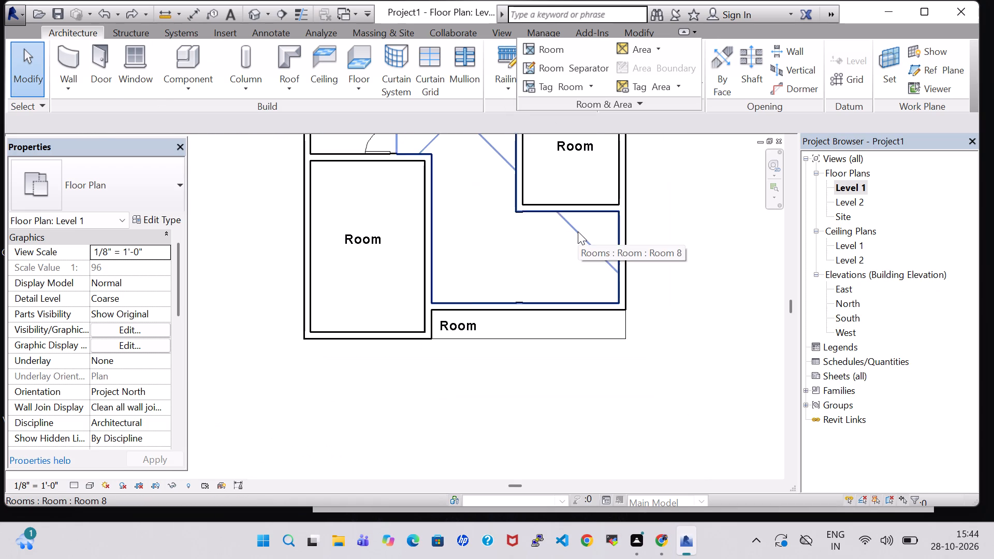
scroll(578, 231, down, 3)
key(ctrl+z)
Place a tagged room in the empty enclosed compartment at the building's lower-right corner.
scroll(647, 244, down, 7)
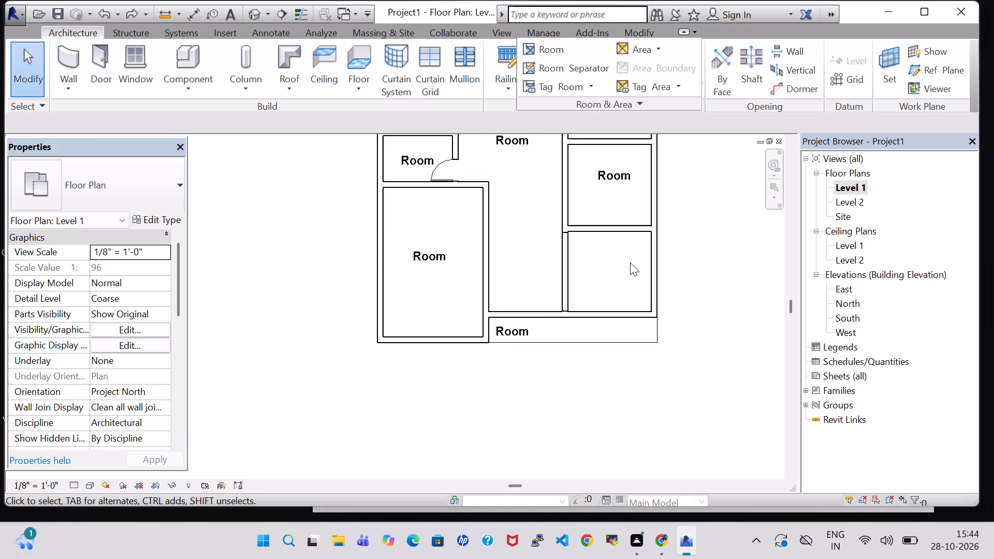
scroll(630, 262, down, 5)
click(560, 55)
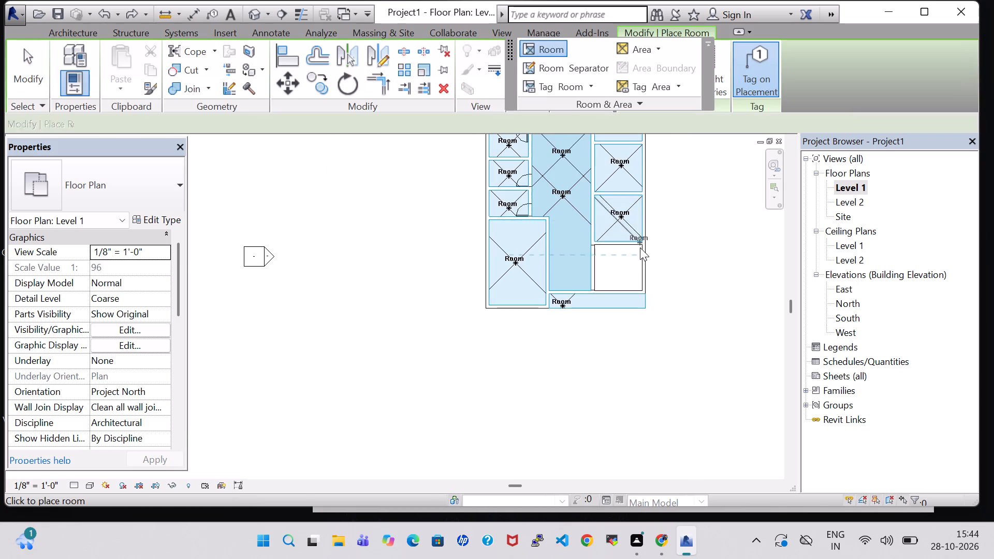
scroll(628, 265, up, 3)
click(615, 279)
scroll(713, 279, up, 1)
key(Escape)
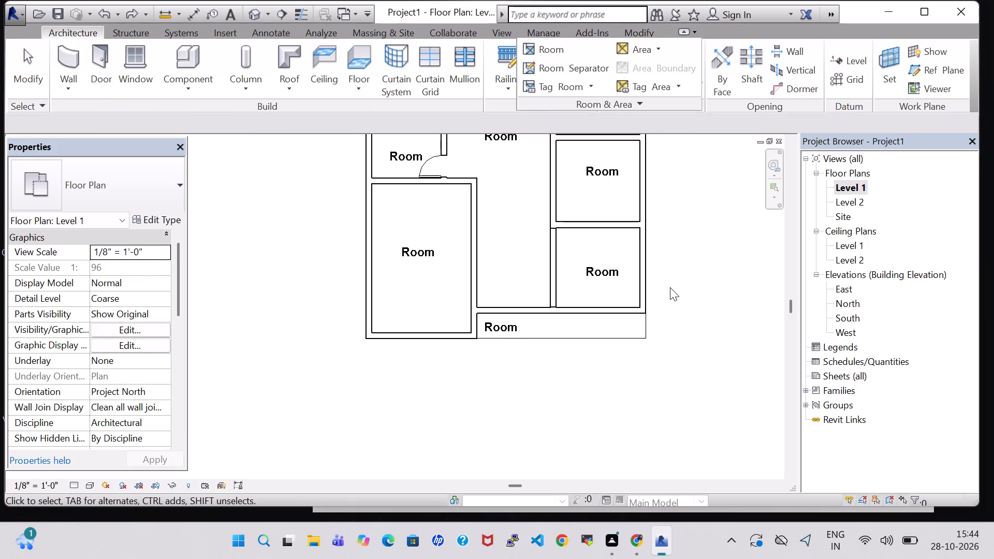
Draw a vertical room separation line across the bottom strip, just to the right of its room tag.
middle_drag(670, 287, 604, 359)
scroll(666, 215, down, 2)
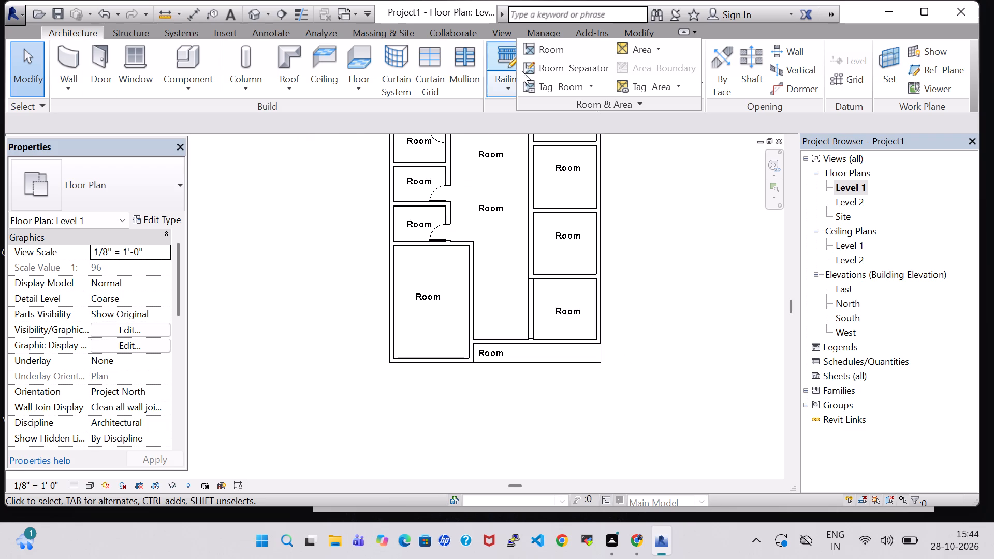
click(558, 71)
scroll(526, 365, up, 7)
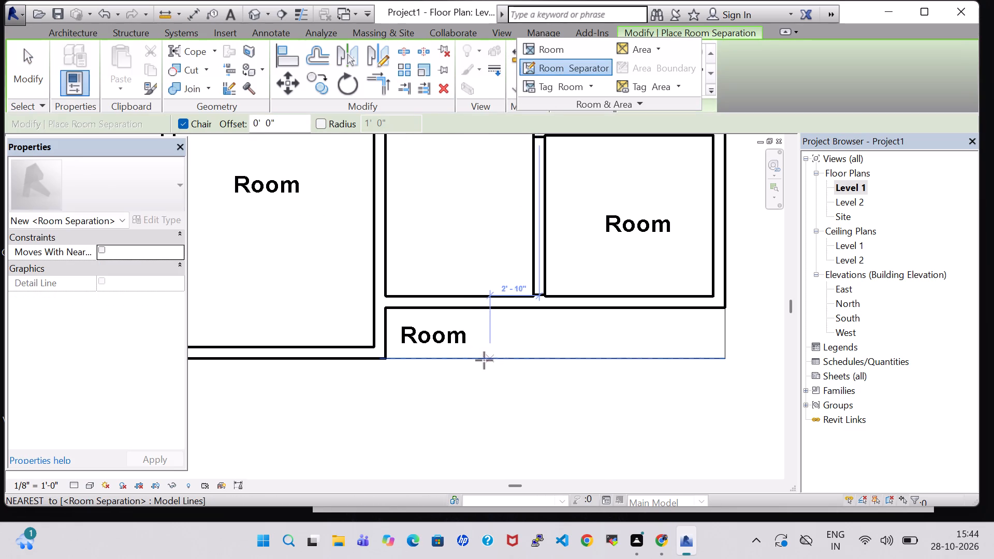
click(475, 358)
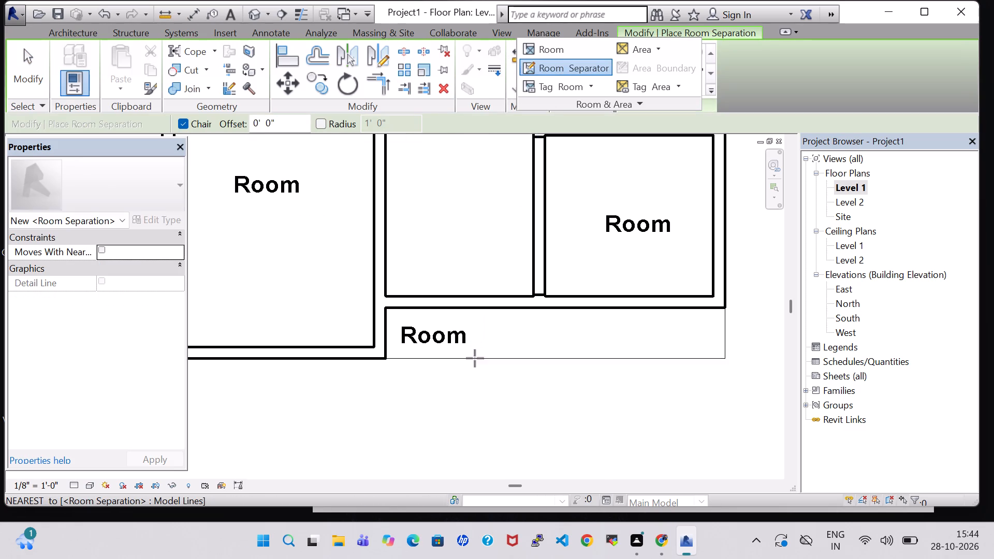
click(478, 309)
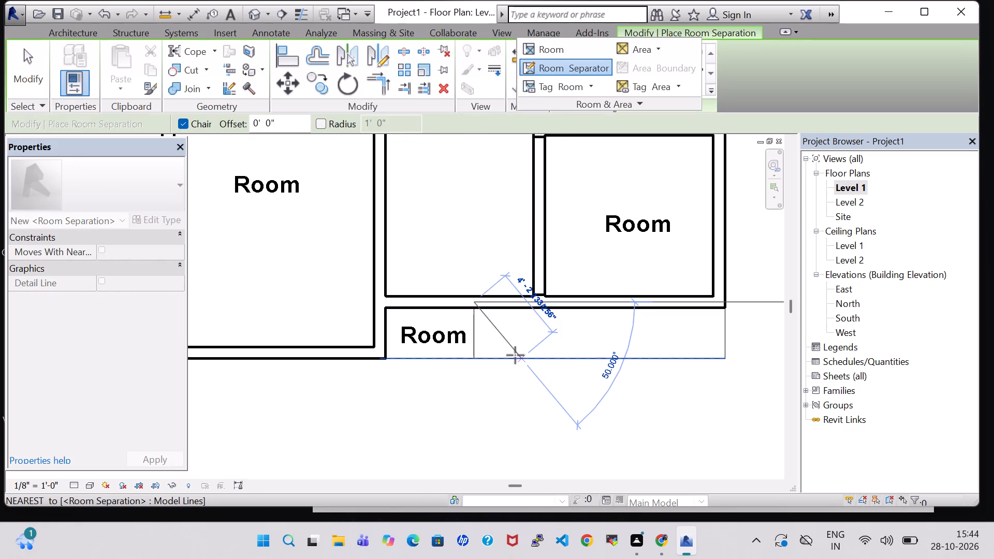
key(Escape)
key(Escape)
Delete the vertical wall between the corridor and the lower-right room, keeping both rooms, plus its leftover stub at the bottom wall.
scroll(515, 361, down, 2)
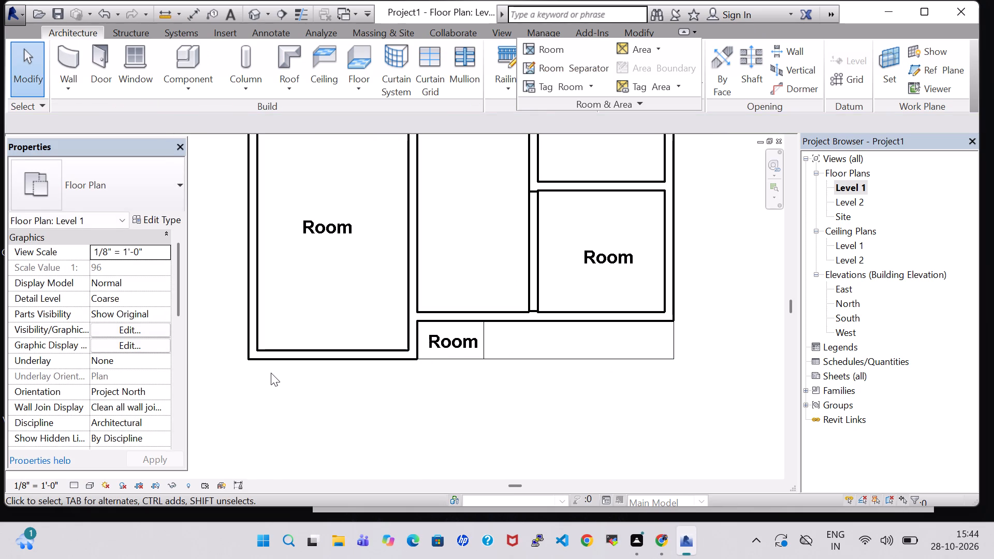
scroll(281, 371, down, 2)
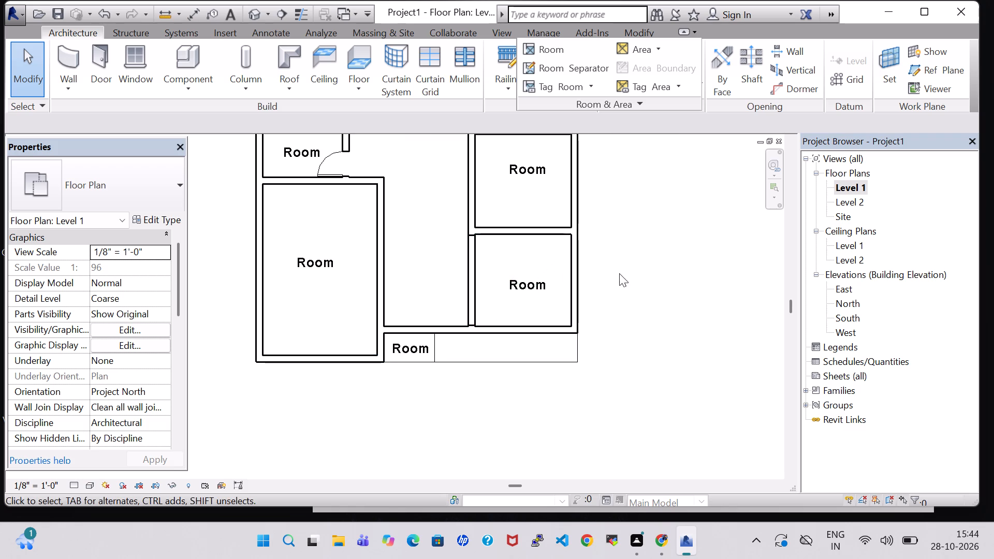
middle_drag(626, 271, 617, 345)
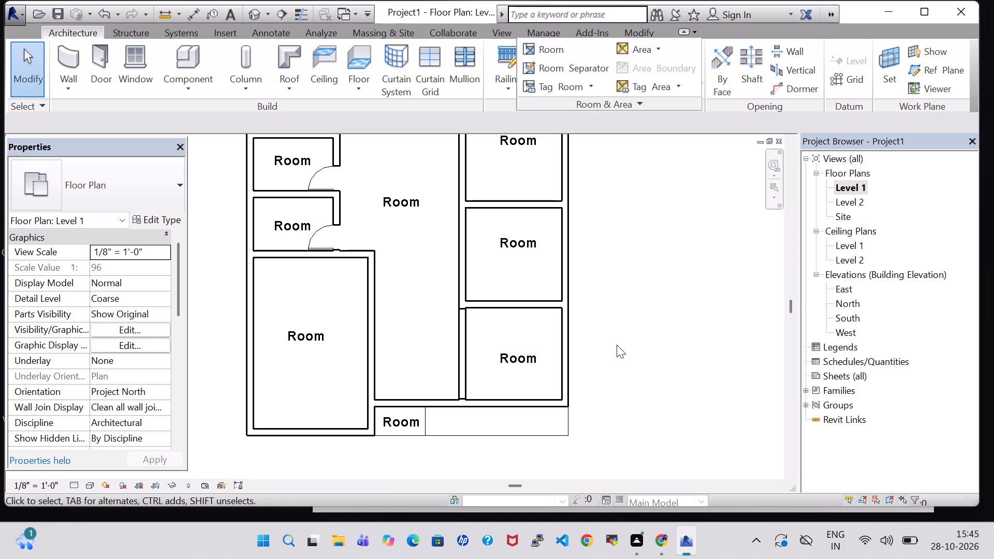
click(617, 345)
scroll(481, 346, up, 3)
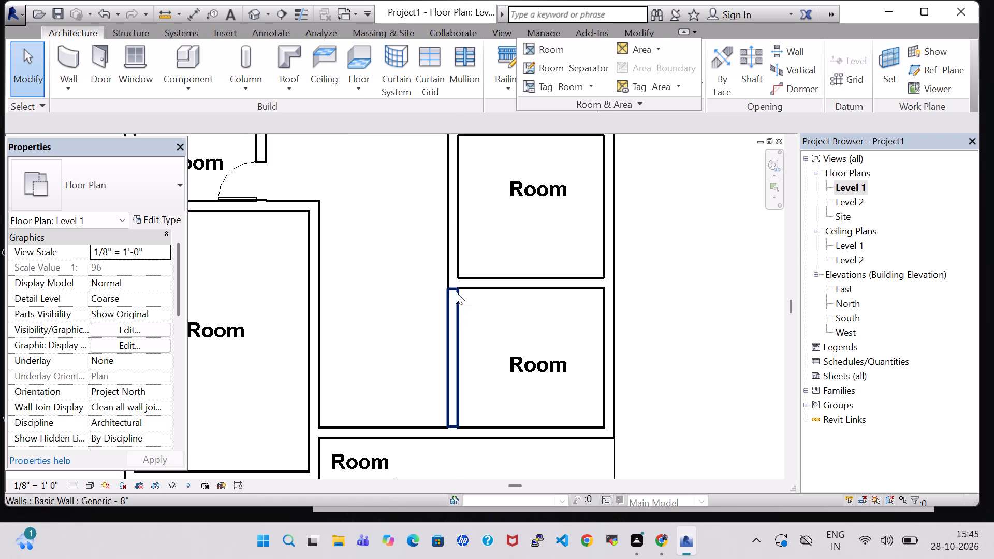
click(456, 291)
key(Delete)
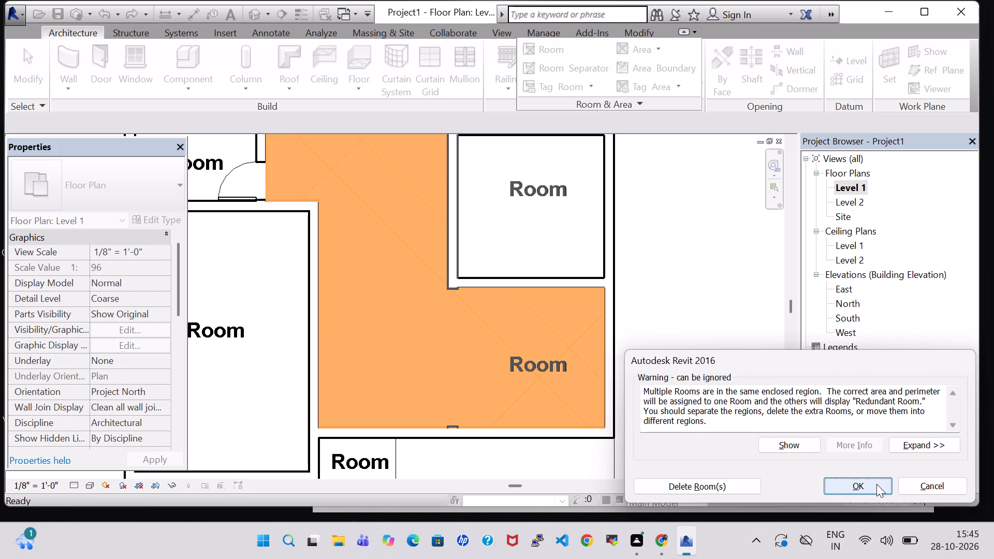
click(876, 484)
click(454, 427)
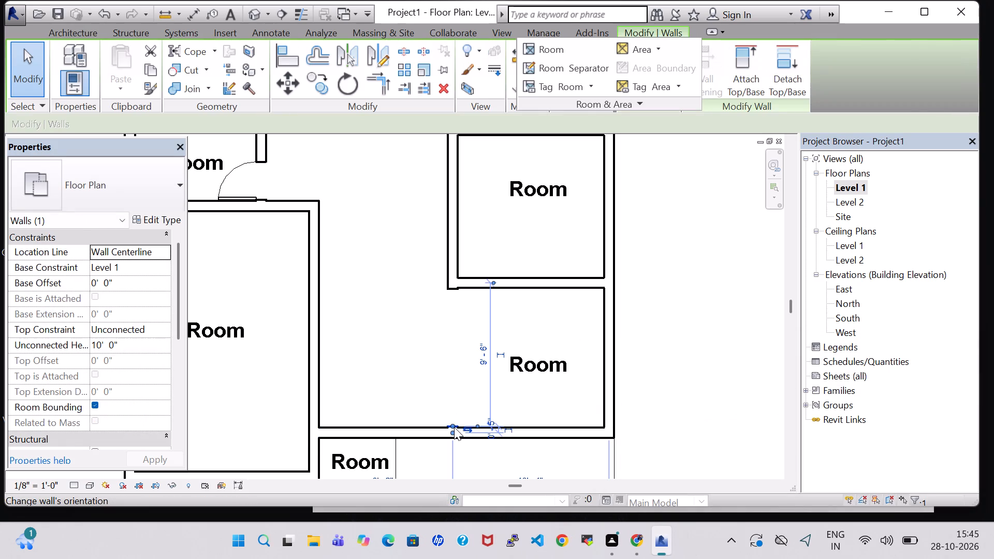
key(Delete)
Nudge the corridor's right-hand vertical wall up so its lower end sits flush with the adjoining horizontal wall.
click(455, 288)
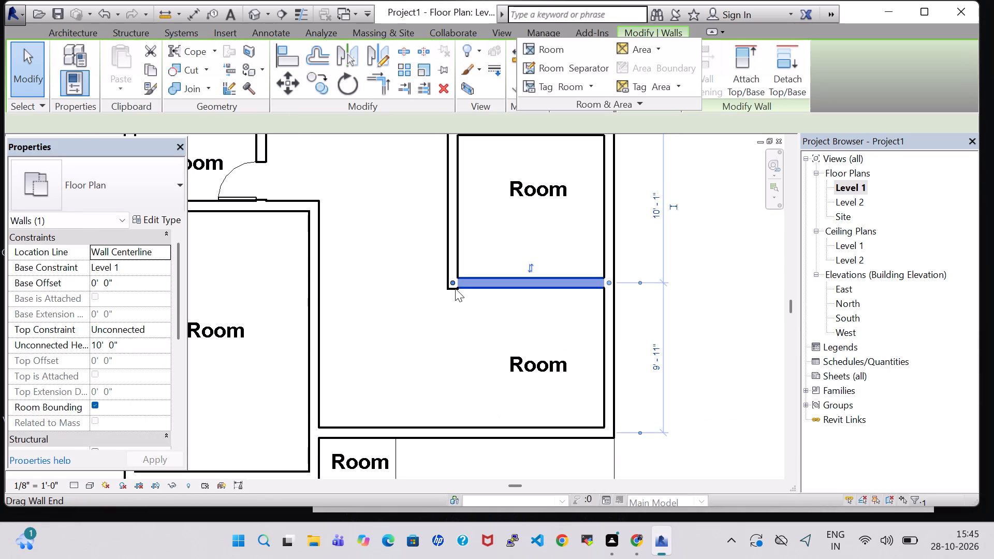
click(443, 307)
click(447, 288)
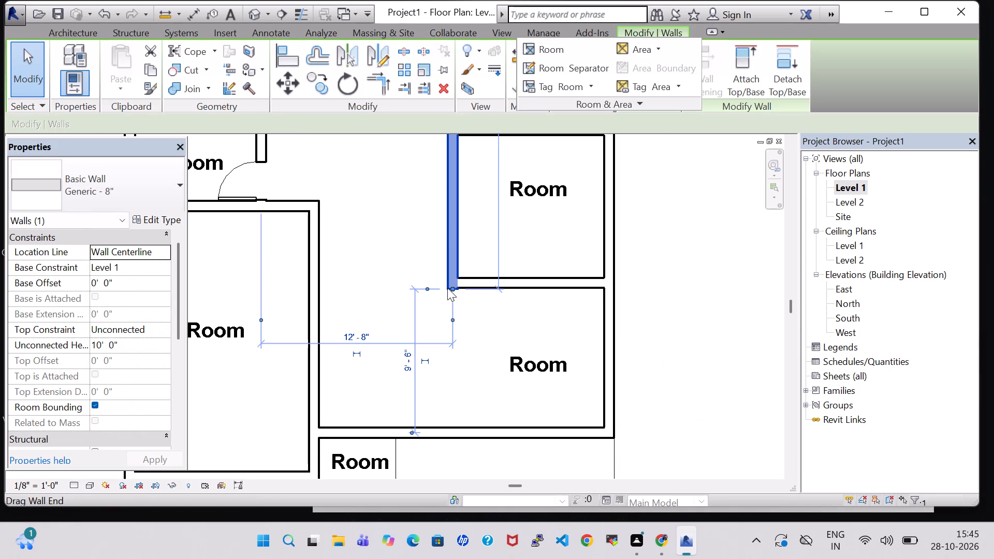
key(Up)
click(670, 312)
Clear the existing name in the room tag of the building's upper-left room.
scroll(673, 313, down, 2)
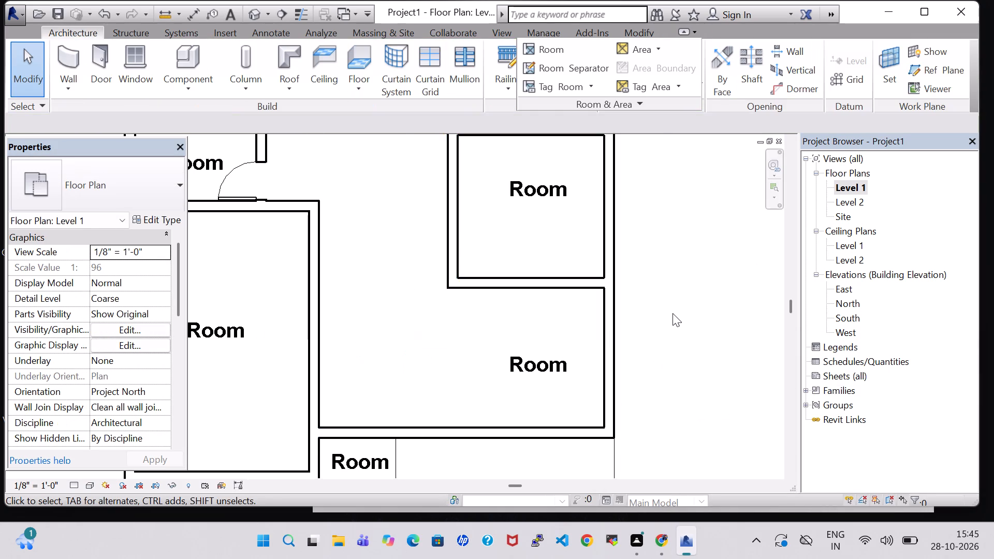
scroll(673, 313, down, 5)
middle_drag(681, 283, 520, 366)
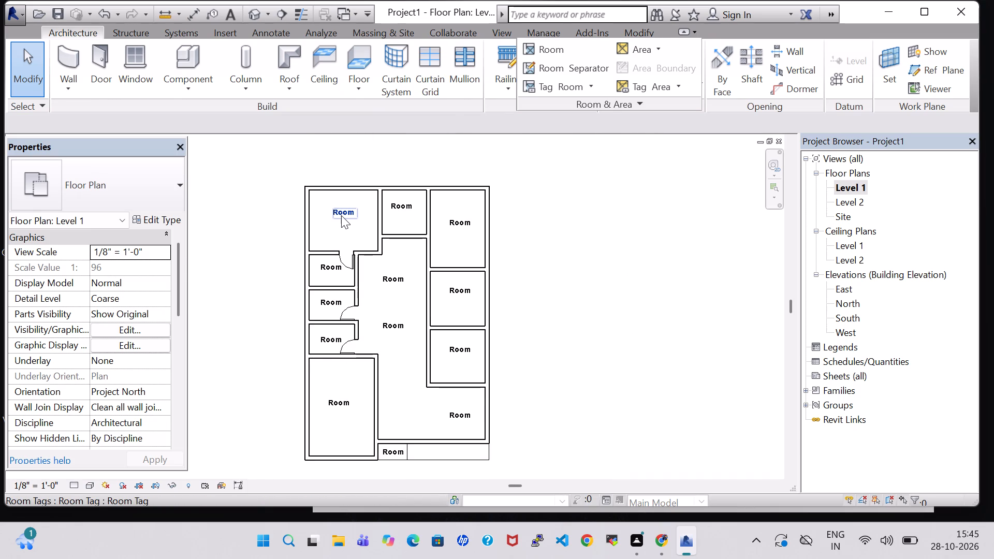
double_click(341, 215)
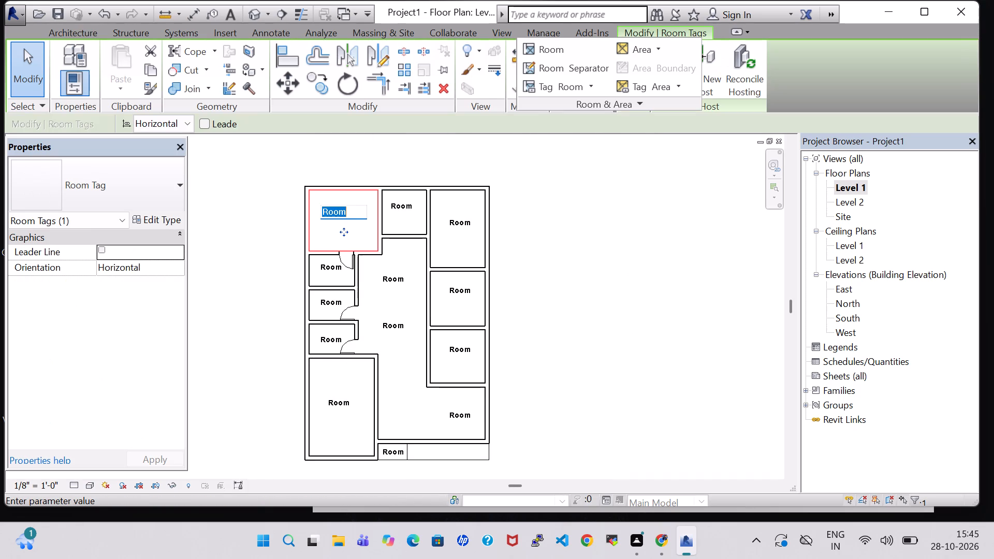
key(BackSpace)
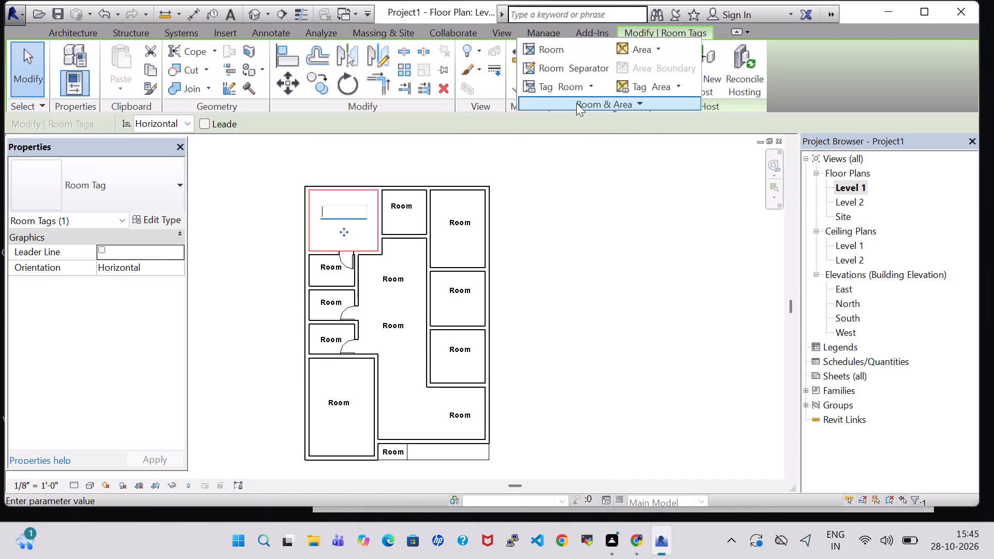
Dock the floating Room & Area tool group back among the Architecture tools.
drag(576, 103, 839, 110)
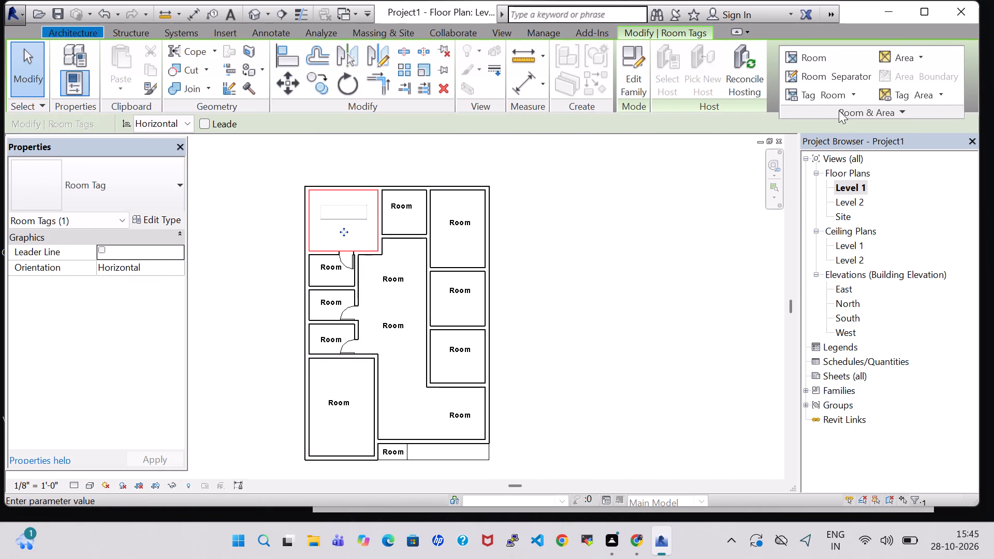
drag(839, 110, 831, 107)
click(714, 228)
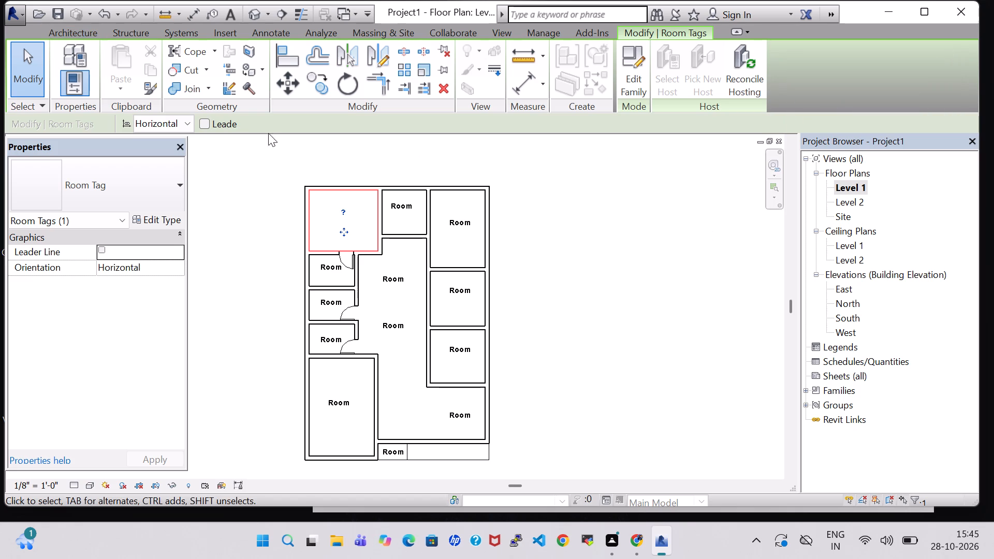
click(92, 27)
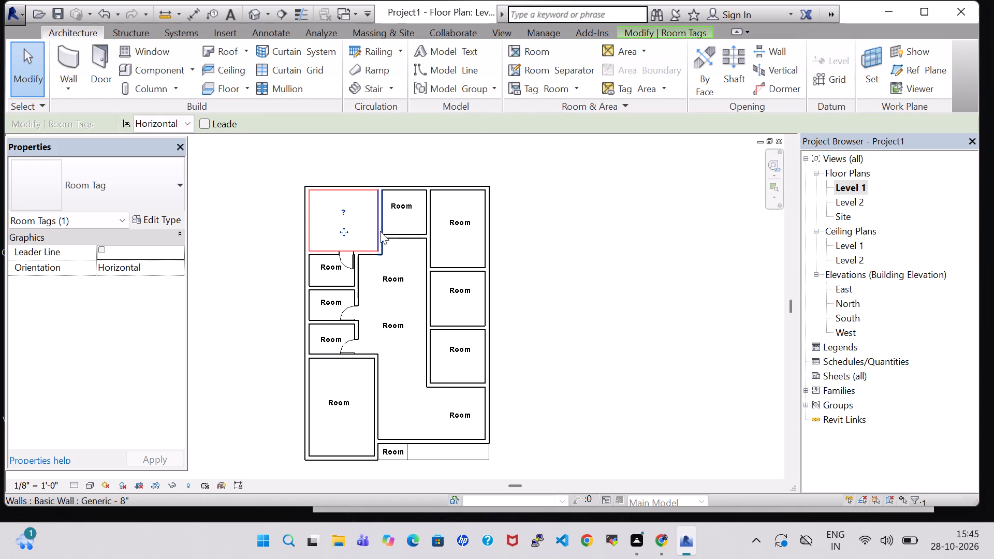
Name the building's upper-left room BED ROOM through its room tag.
key(b)
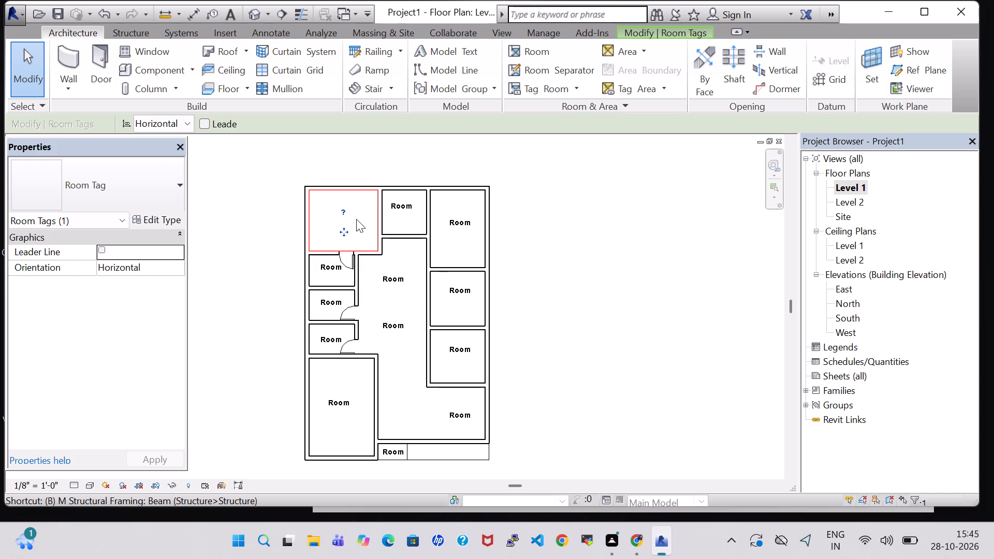
click(343, 214)
text(BED ROOM)
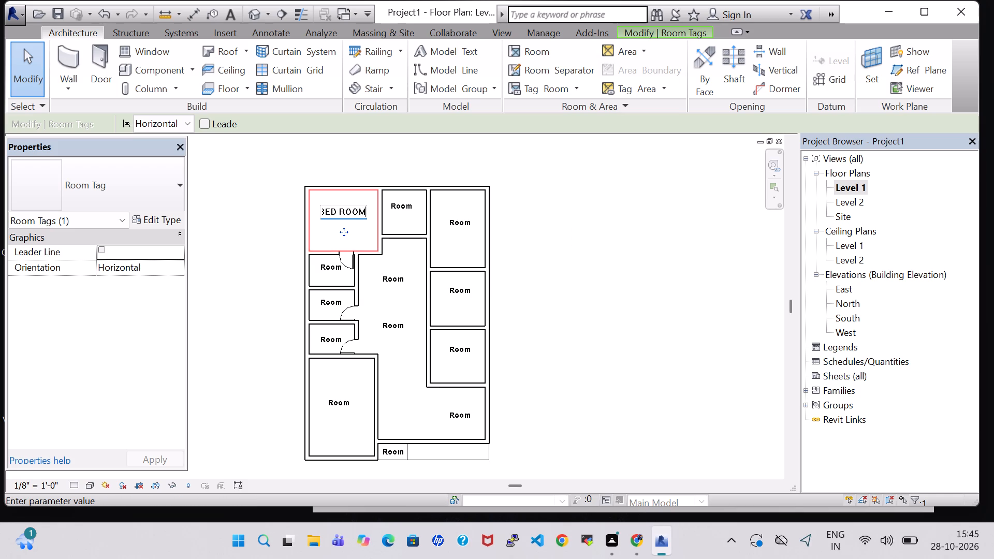
key(Return)
click(667, 242)
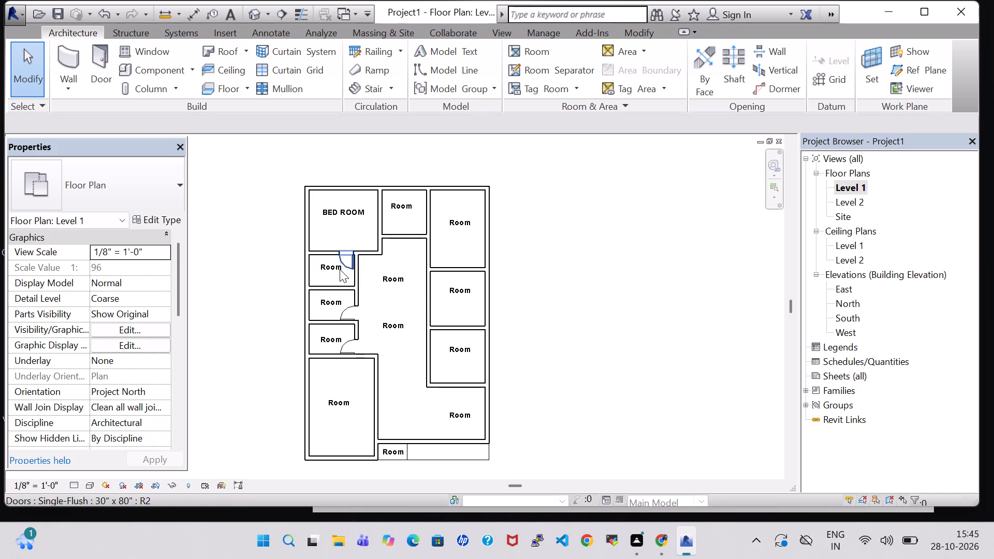
Rename the small top-middle room, between the upper-left bedroom and the upper-right room, as KITCHEN.
click(340, 269)
click(492, 260)
scroll(562, 297, up, 2)
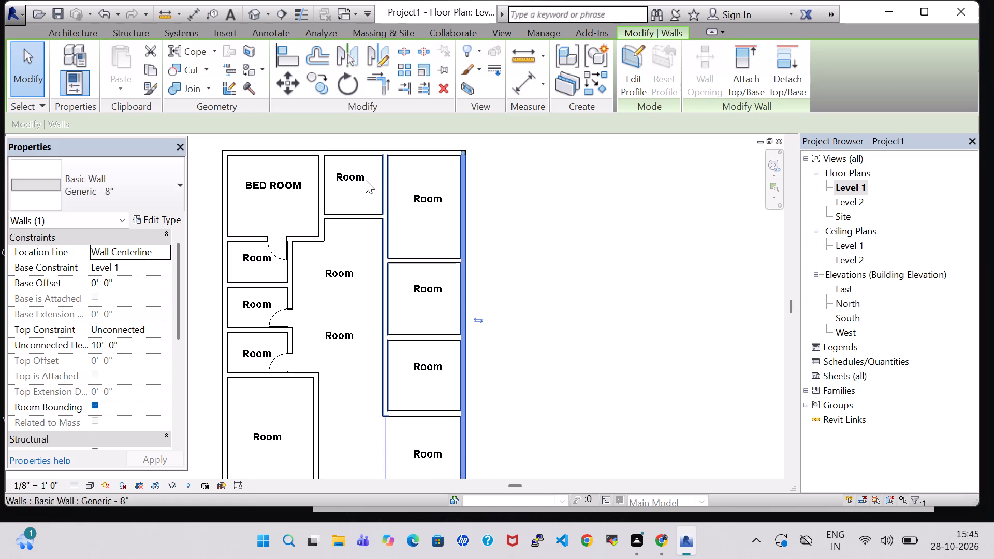
double_click(366, 180)
key(BackSpace)
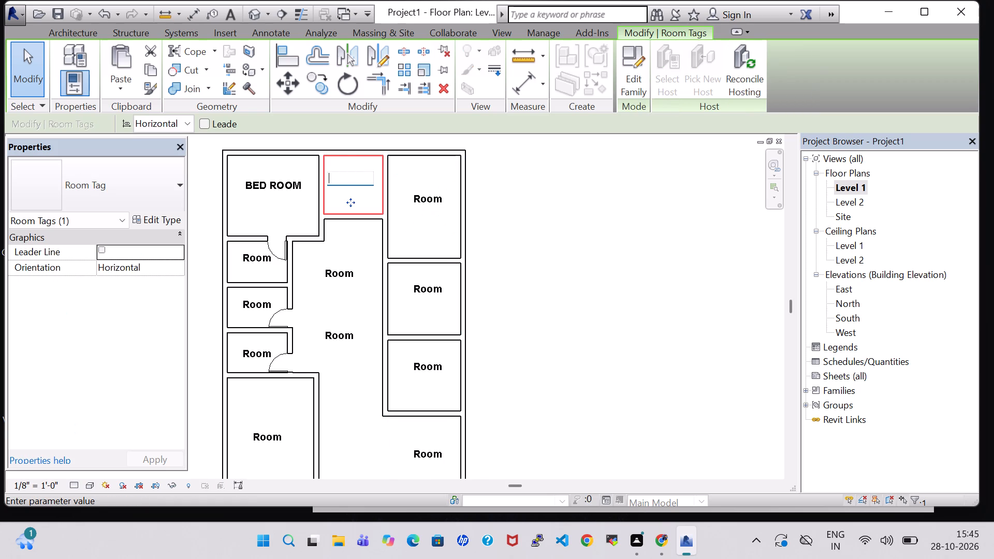
text(KITCHEN)
key(Return)
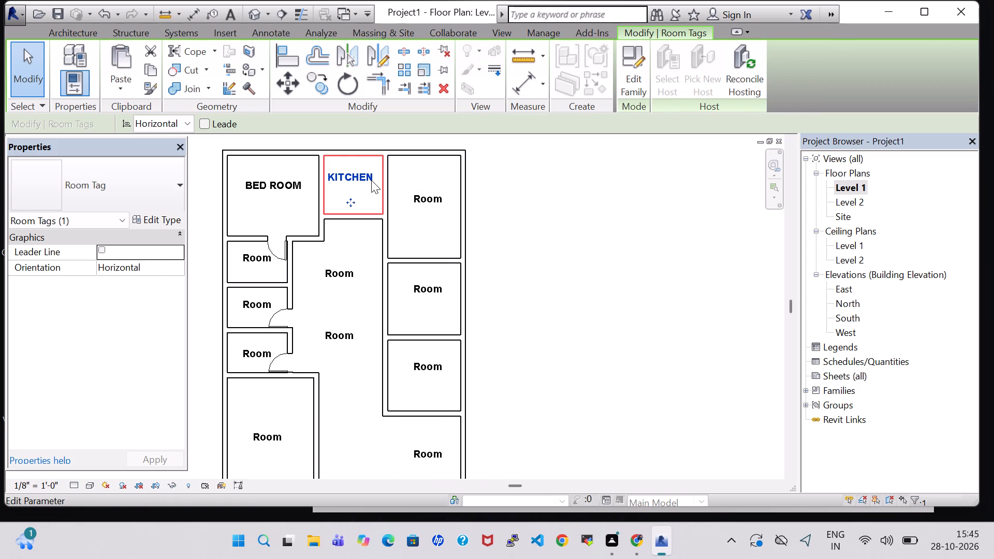
click(622, 230)
Rename the building's upper-right room, beside the kitchen, as BED ROOM.
double_click(426, 202)
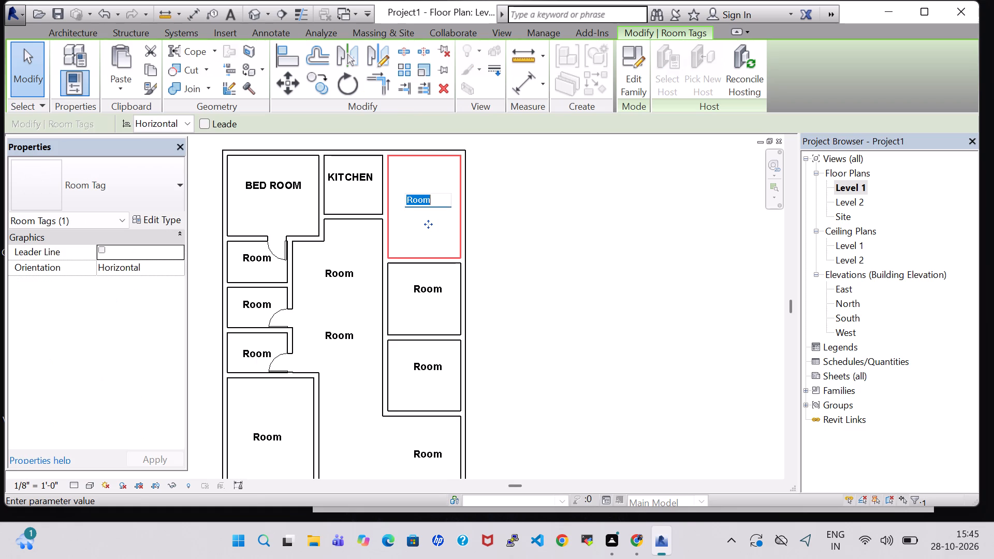
key(BackSpace)
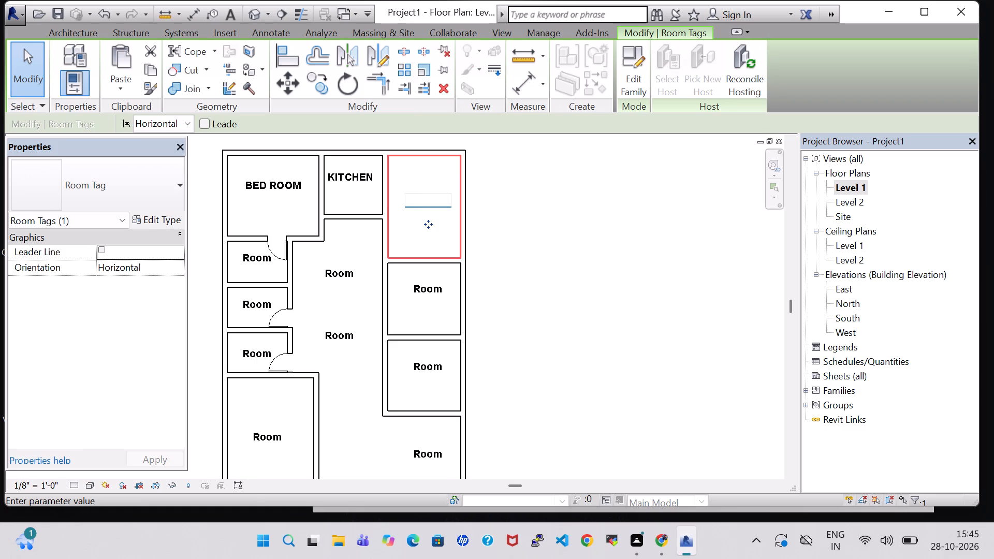
text(BED ROOM)
key(Return)
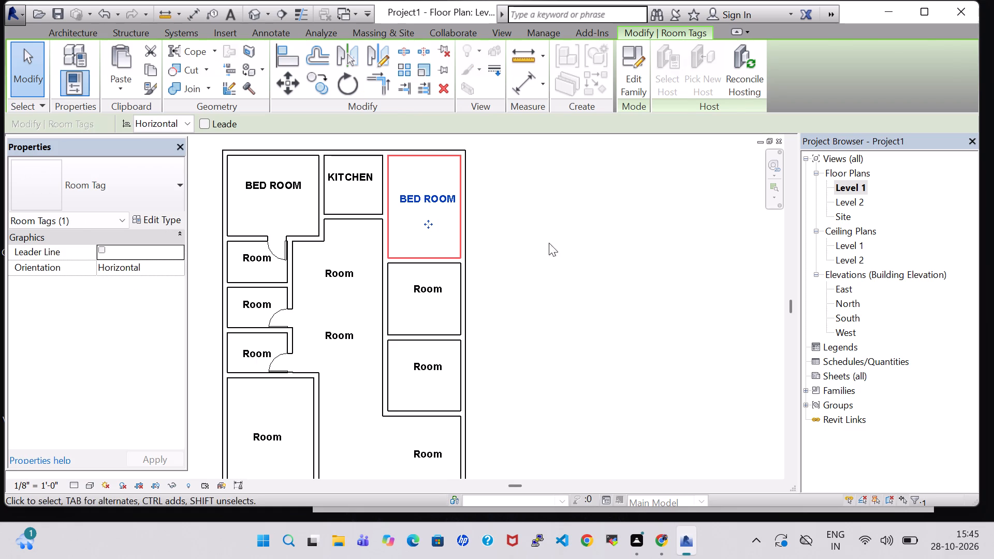
drag(573, 247, 579, 246)
Rename the small room directly below the upper-left bedroom as T&B.
double_click(257, 262)
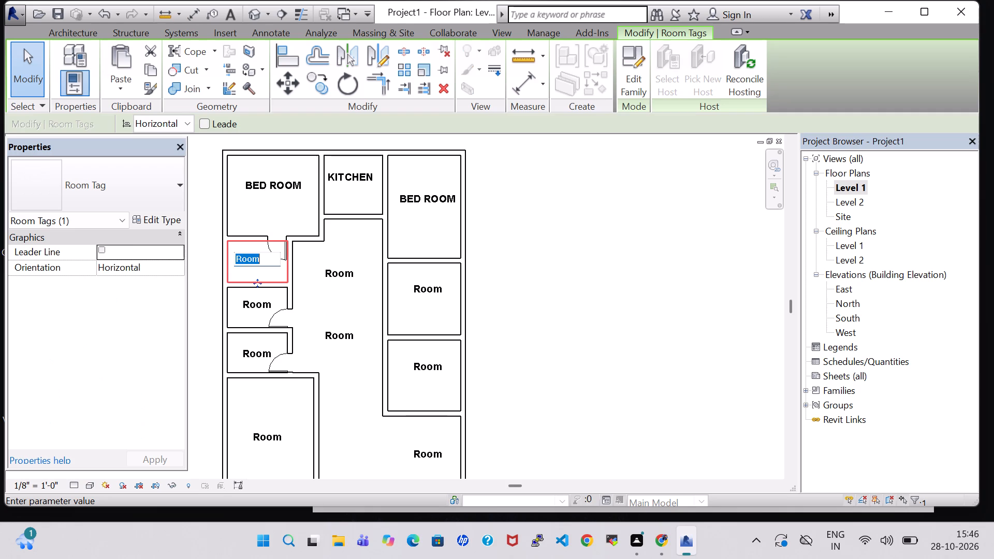
key(BackSpace)
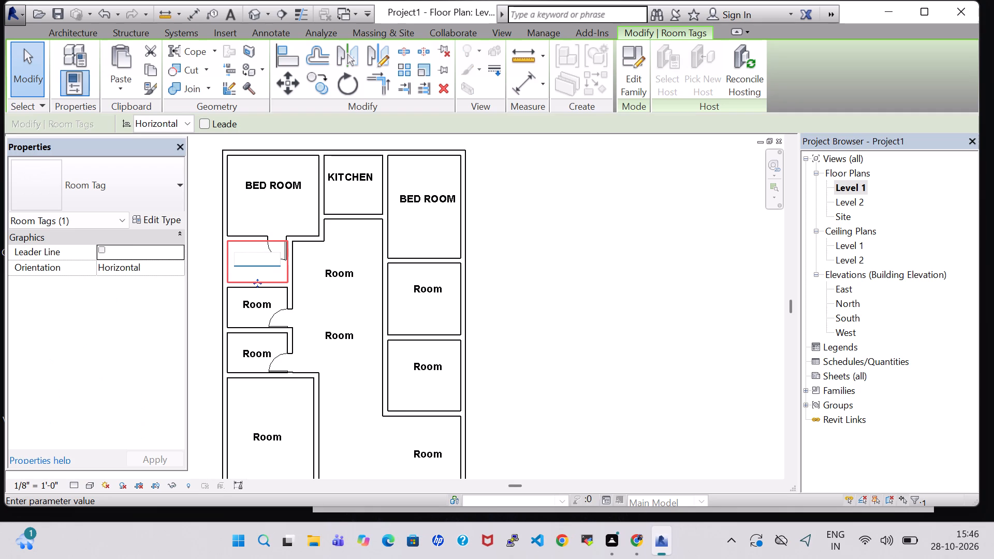
key(t)
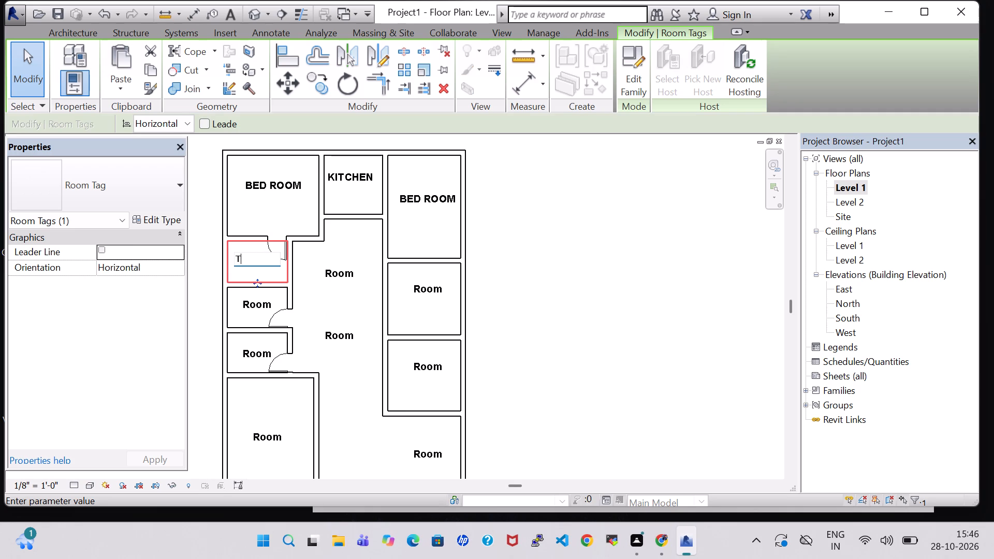
key(shift+ampersand)
key(b)
key(Return)
Rename the middle of the three small rooms along the building's left side as T&B.
double_click(259, 312)
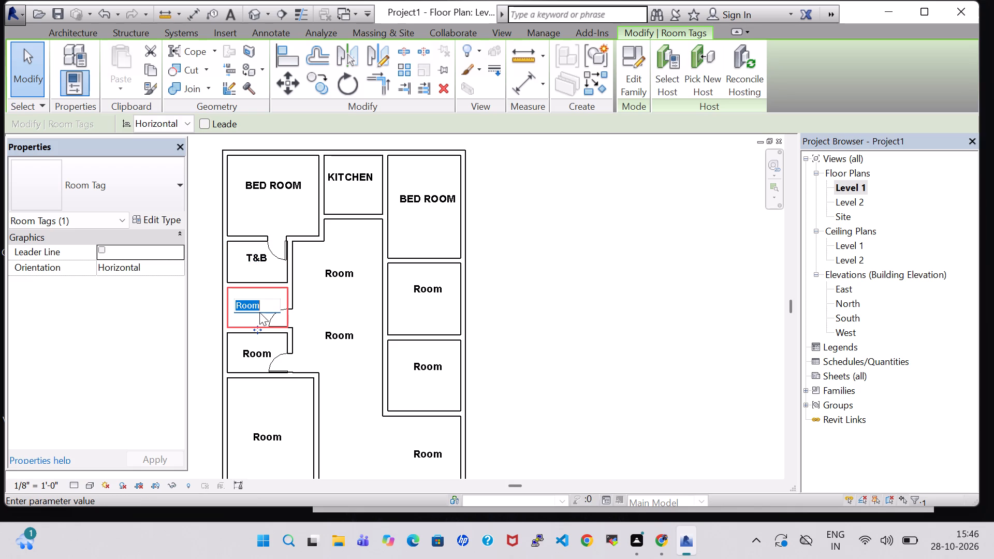
key(BackSpace)
key(t)
text(&B)
key(Return)
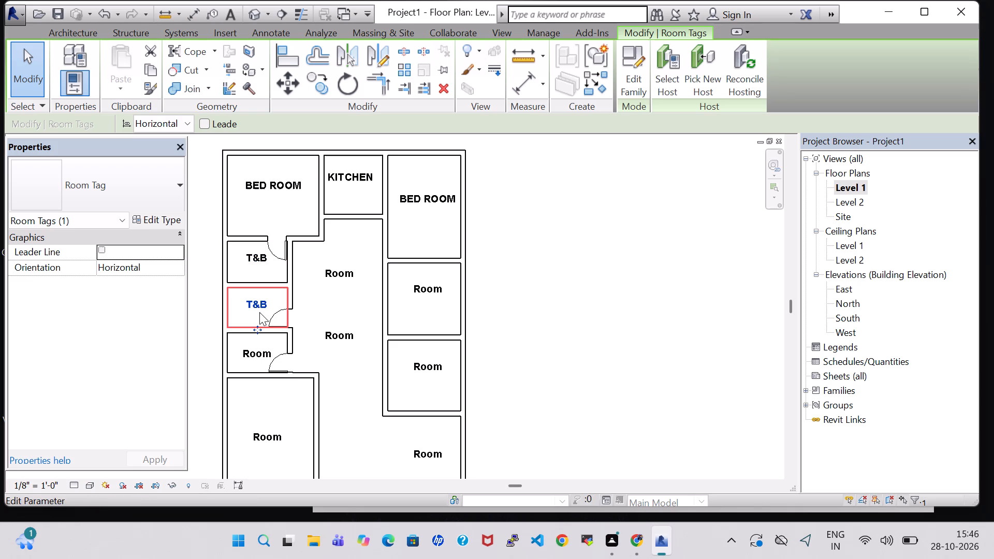
Rename the lowest of the three small rooms along the building's left side as T&B.
double_click(260, 351)
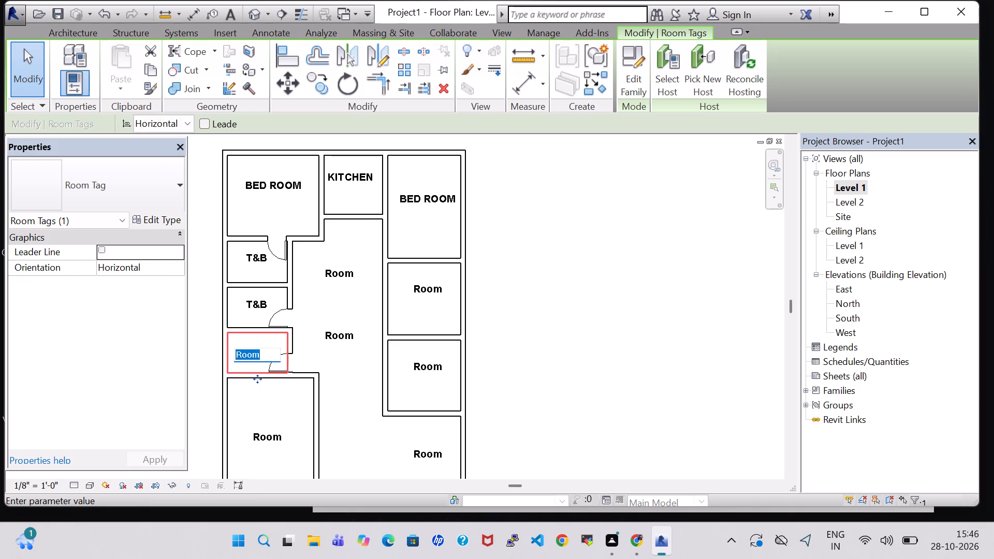
key(BackSpace)
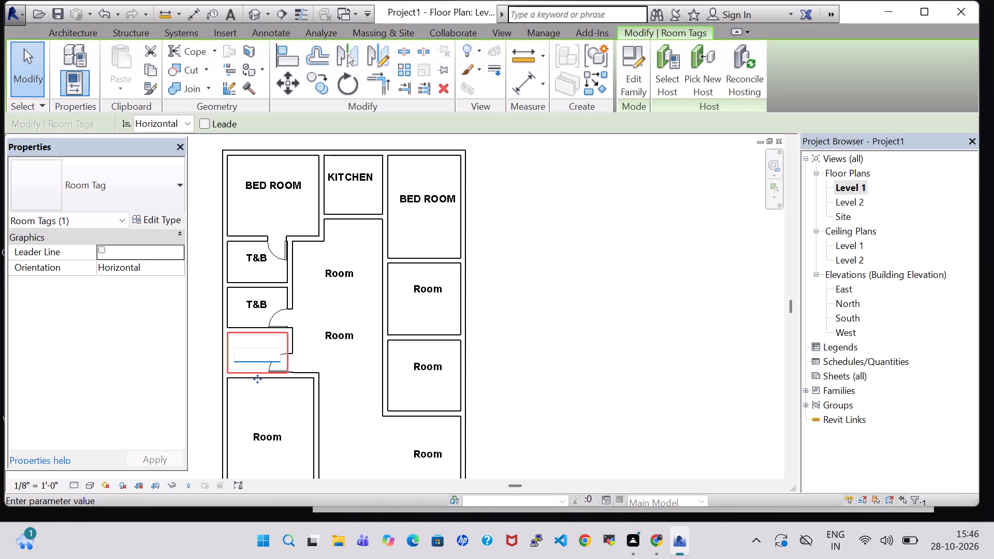
key(t)
key(shift+ampersand)
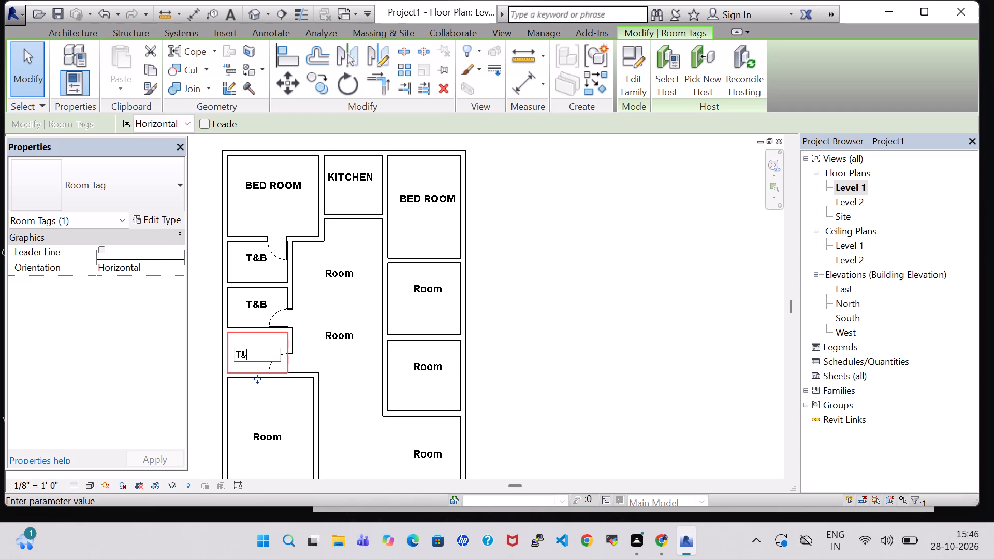
key(b)
key(Return)
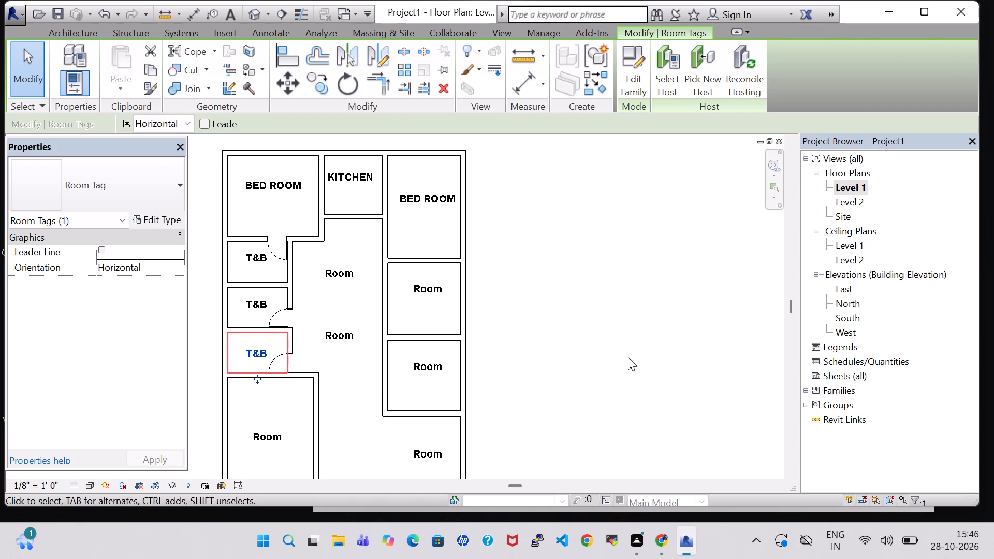
click(558, 303)
Rename the upper room tag in the central open space below the kitchen as DINNING.
double_click(345, 277)
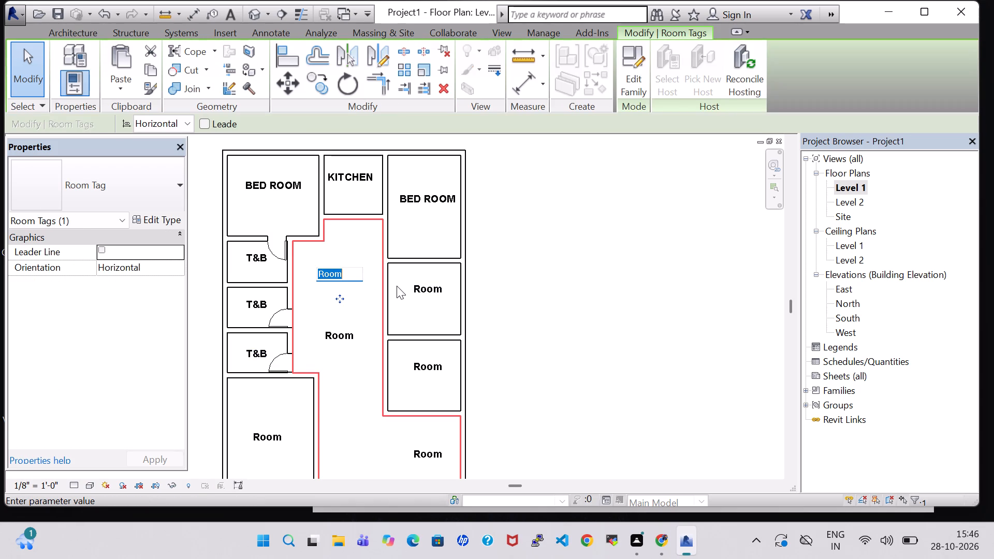
key(BackSpace)
text(DINNING)
key(Return)
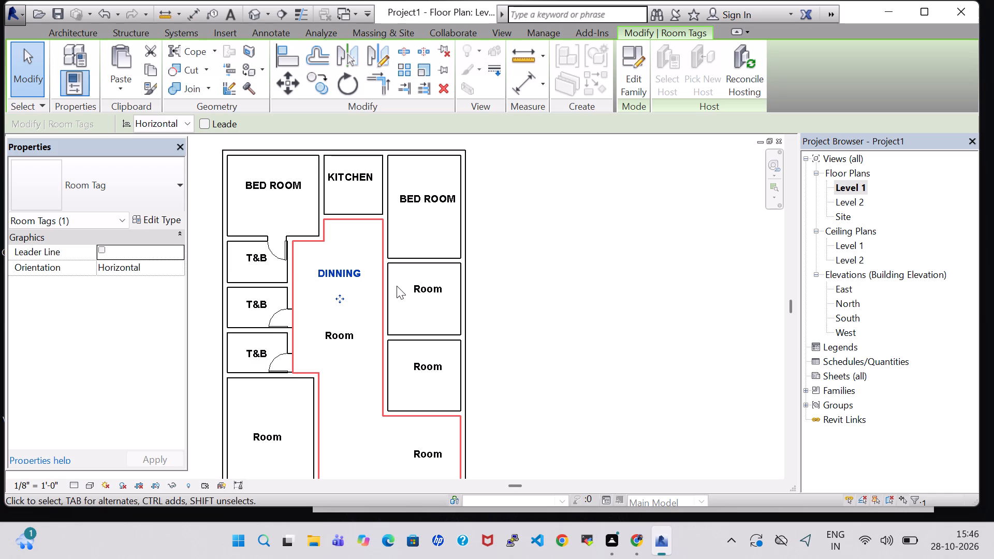
click(589, 299)
Rename the lower room tag in the central open space as LIVING AREA.
double_click(341, 342)
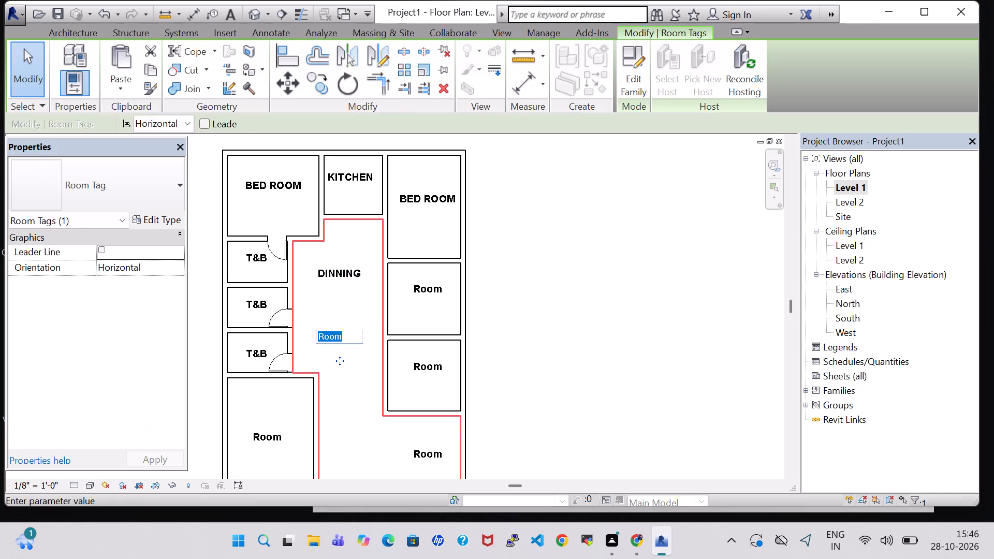
key(BackSpace)
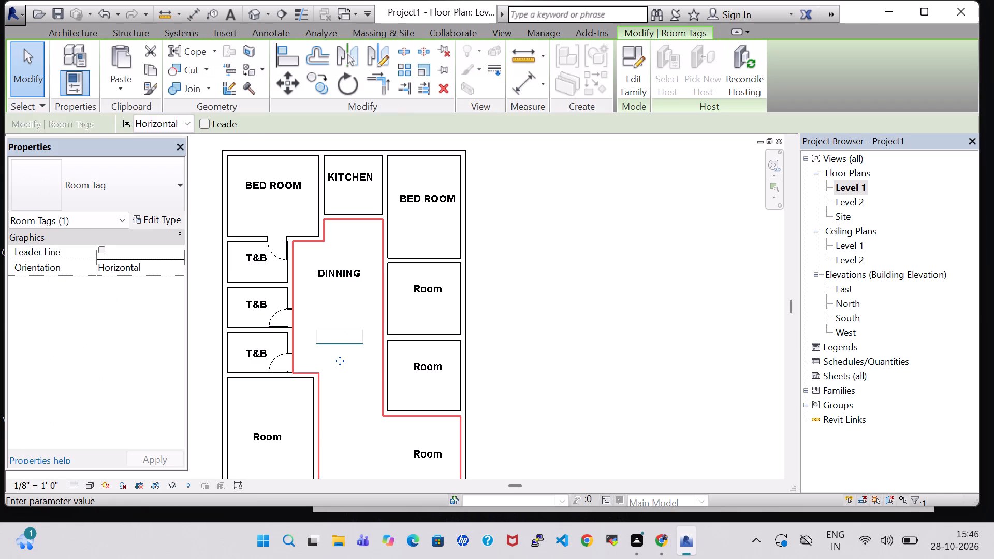
text(LIVING)
key(space)
text(AREA)
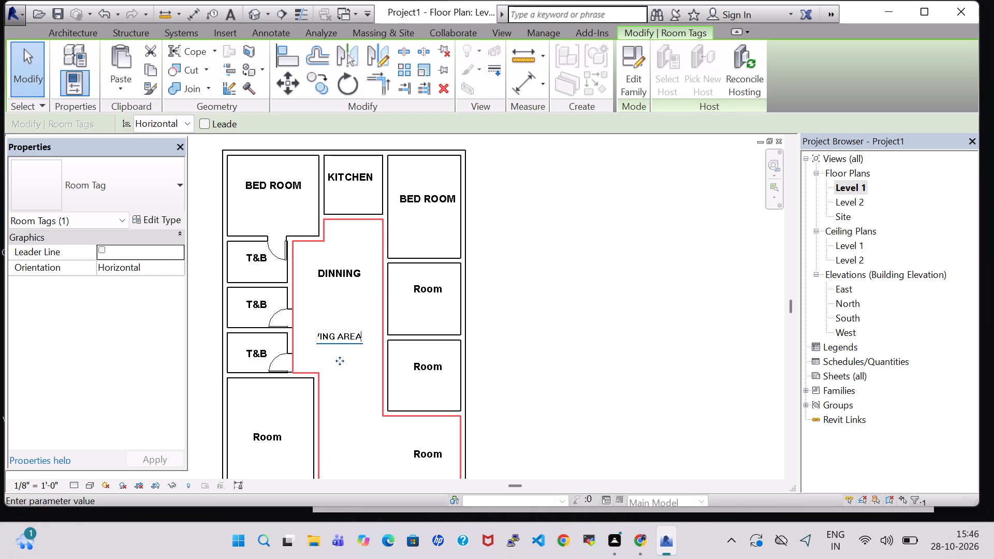
key(Return)
click(625, 334)
Extend the name of the central dining room tag to DINNING HALL.
double_click(349, 273)
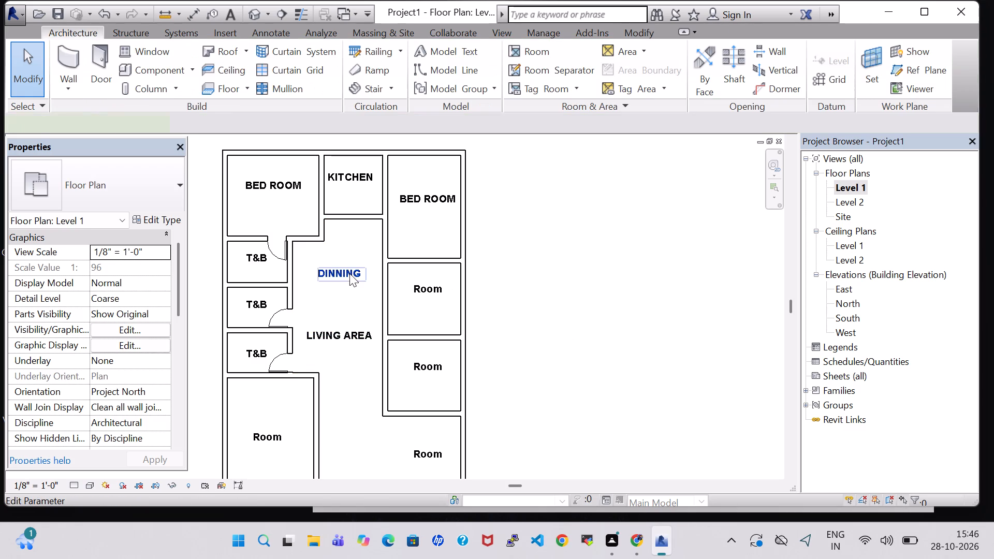
click(360, 276)
key(space)
text(HA)
text(LL)
key(Return)
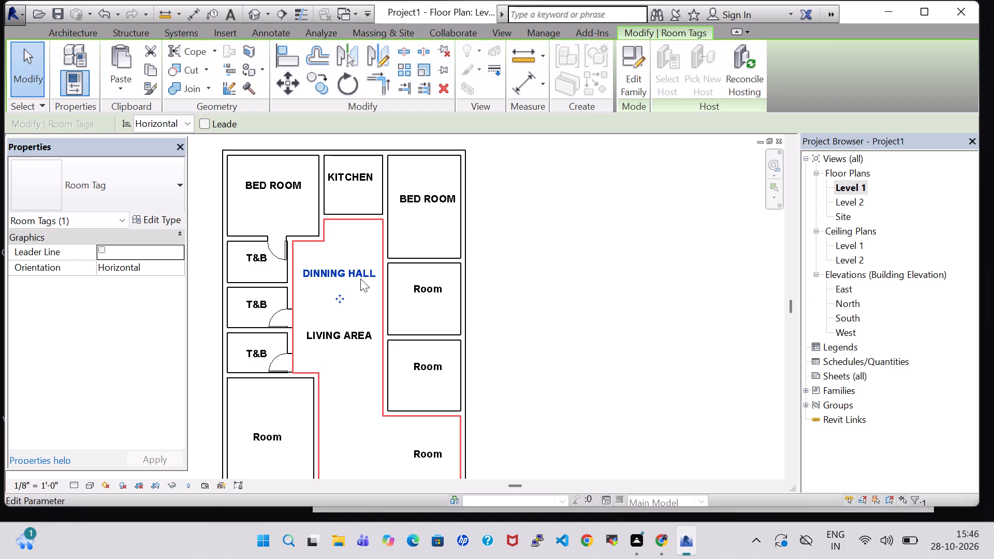
Rename the large room at the building's lower left corner, below the T&B rooms, as PARKING.
click(556, 288)
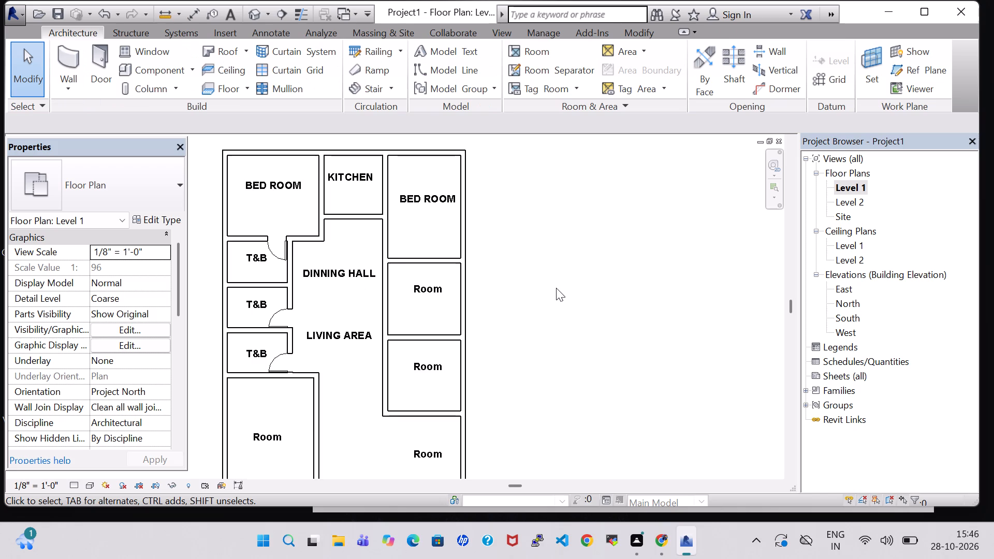
scroll(556, 288, down, 2)
middle_click(556, 288)
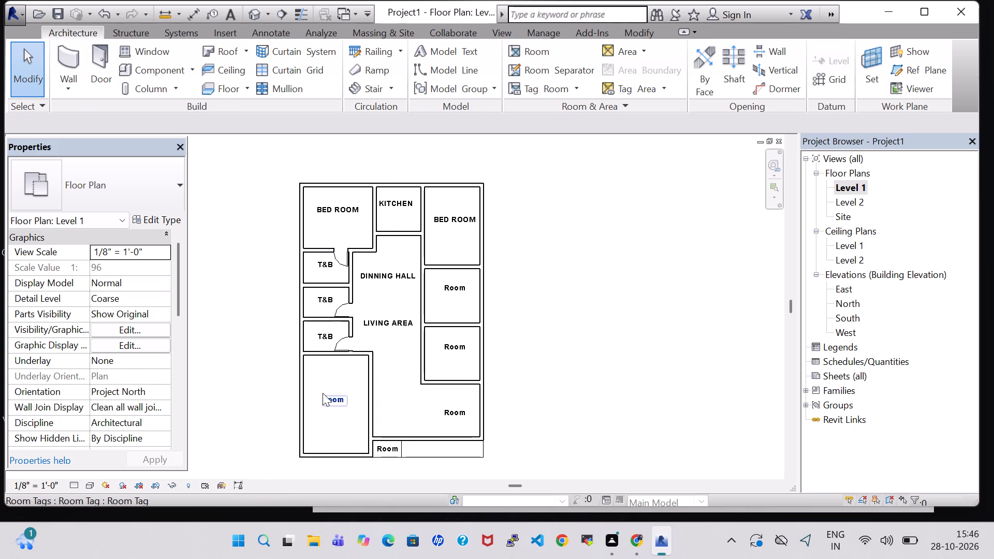
double_click(338, 393)
key(BackSpace)
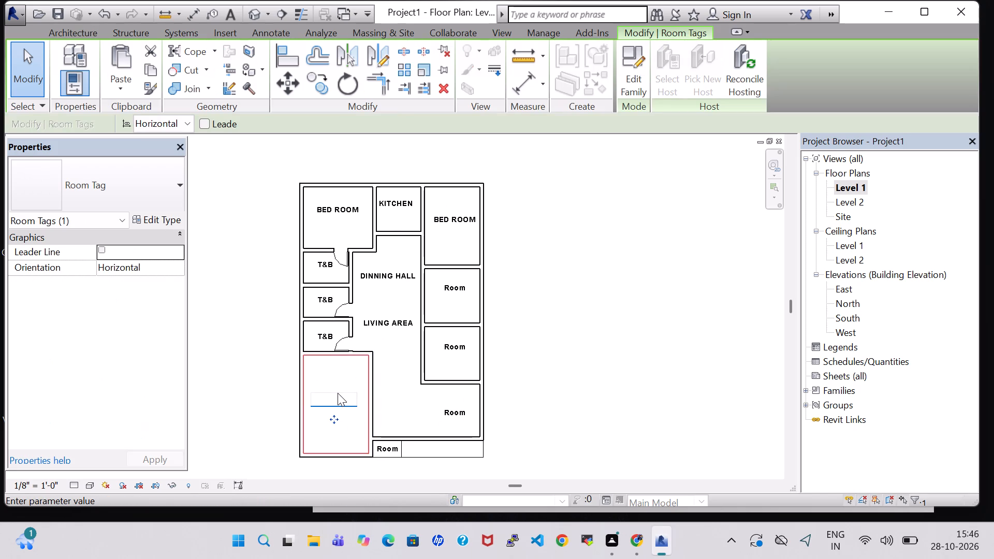
text(PA)
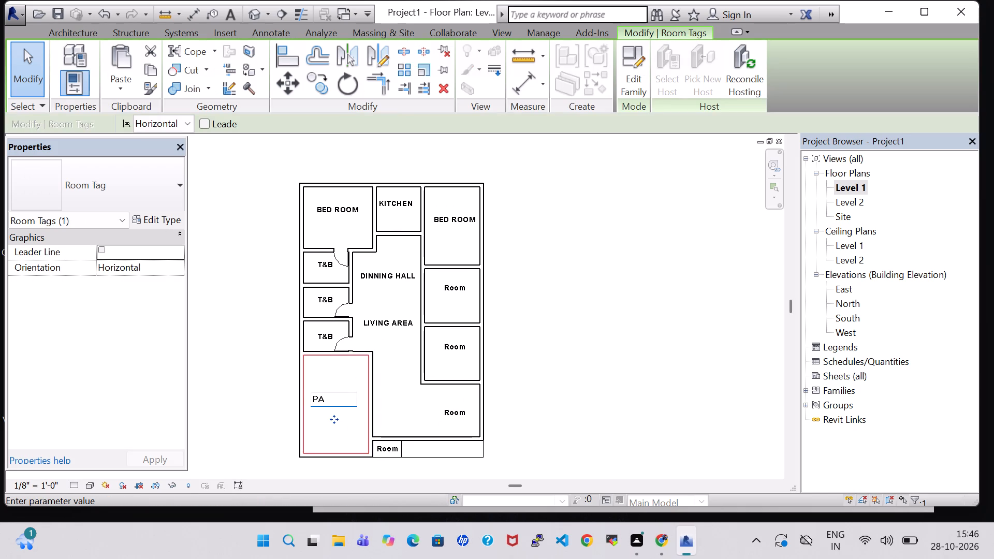
text(RKING)
key(Return)
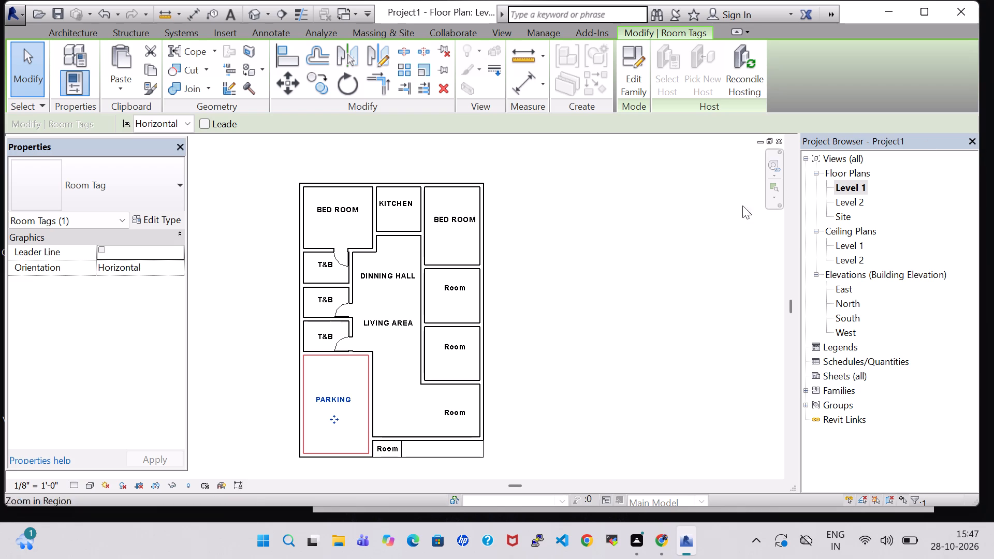
click(591, 323)
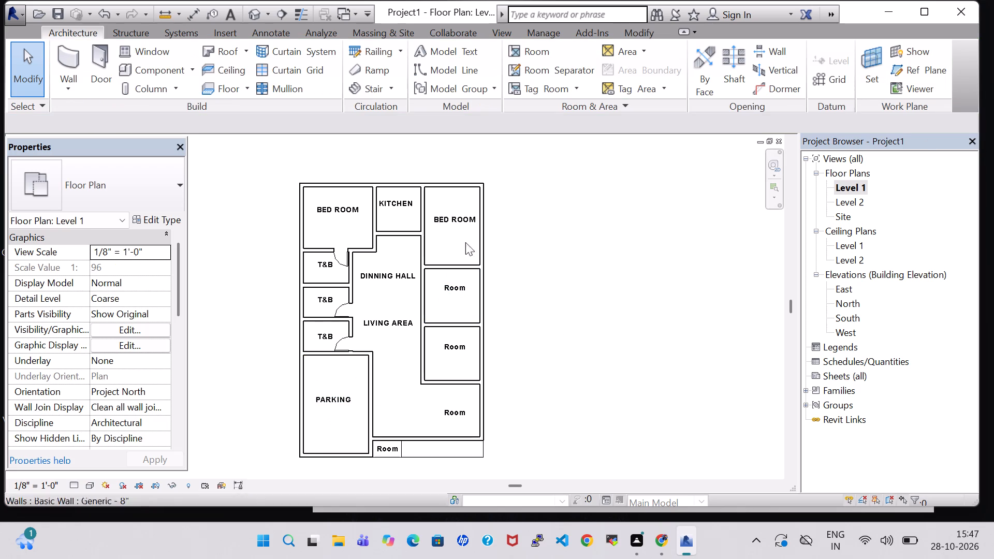
Rename the middle room along the building's right side, directly below the upper bedroom, as BED ROOM.
double_click(457, 286)
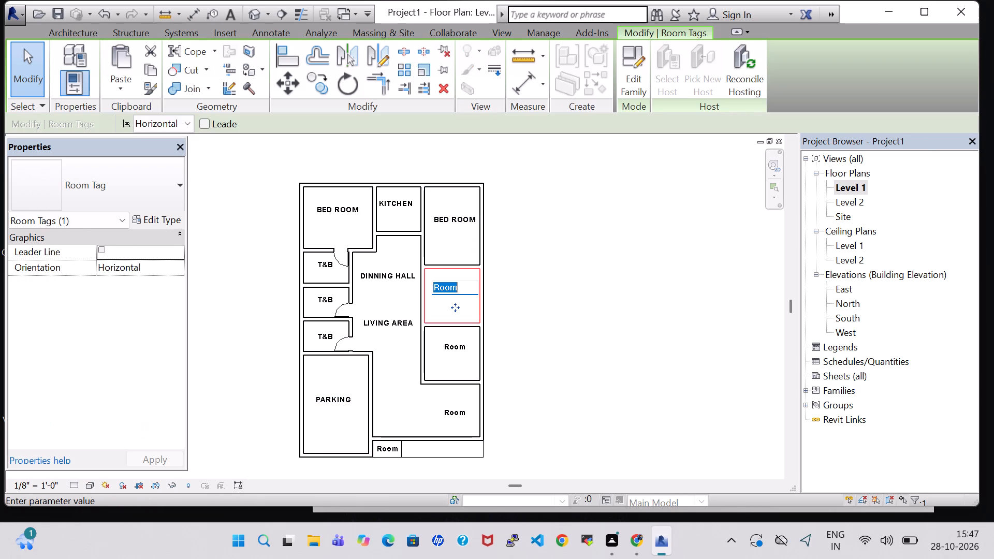
key(BackSpace)
text(BED ROOM)
key(Return)
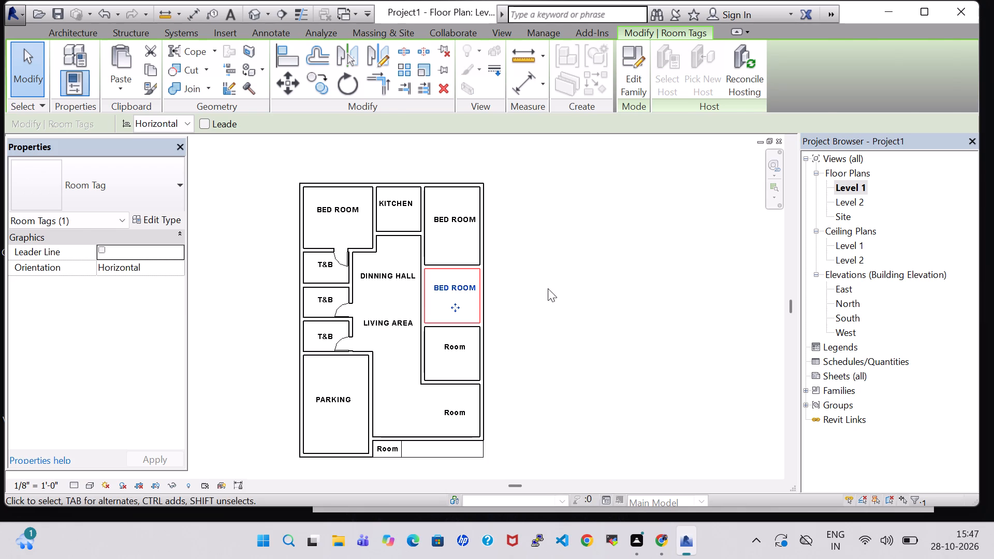
click(572, 296)
Rename the lowest enclosed room along the building's right side as BED ROOM.
double_click(461, 349)
key(BackSpace)
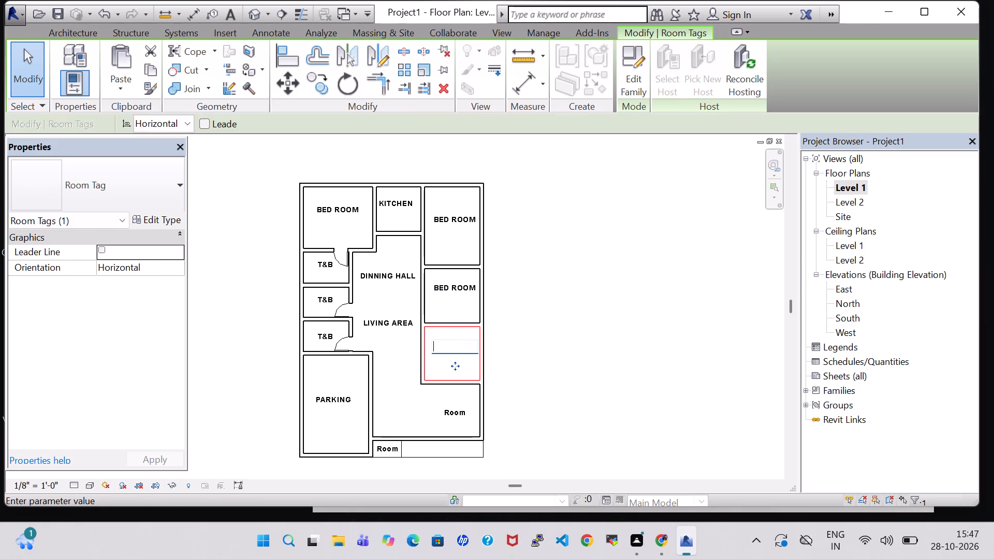
text(BED RPPM)
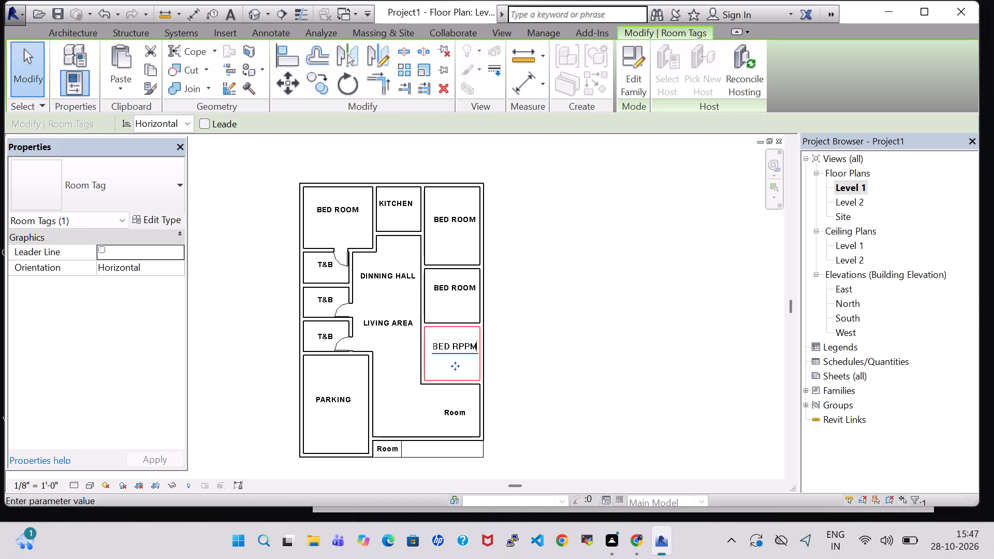
key(Return)
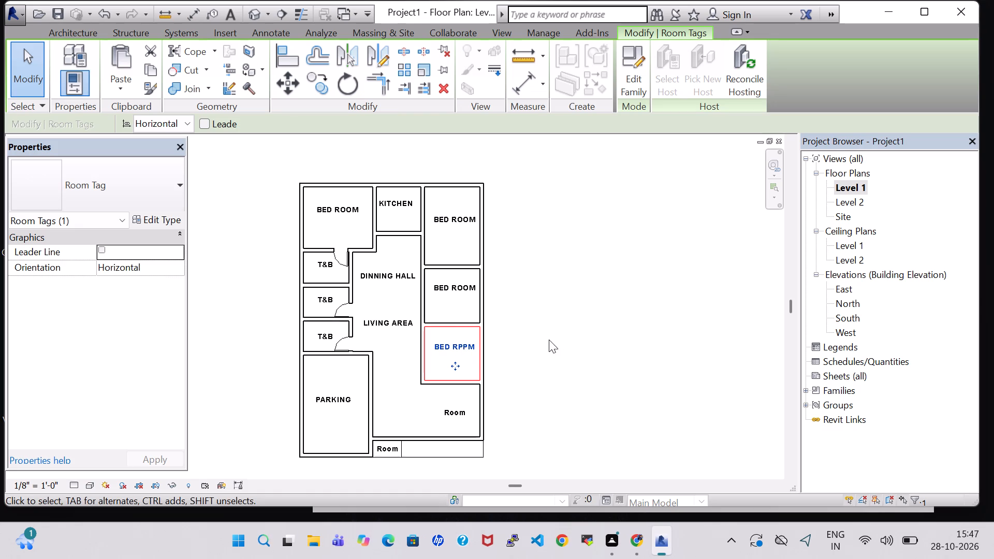
double_click(467, 344)
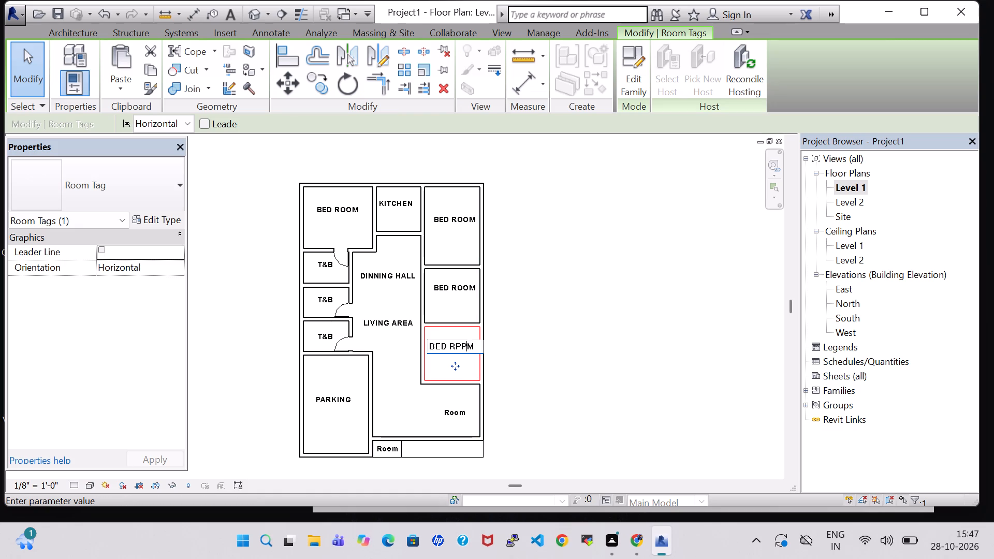
key(BackSpace)
key(BackSpace)
text(00)
key(BackSpace)
key(BackSpace)
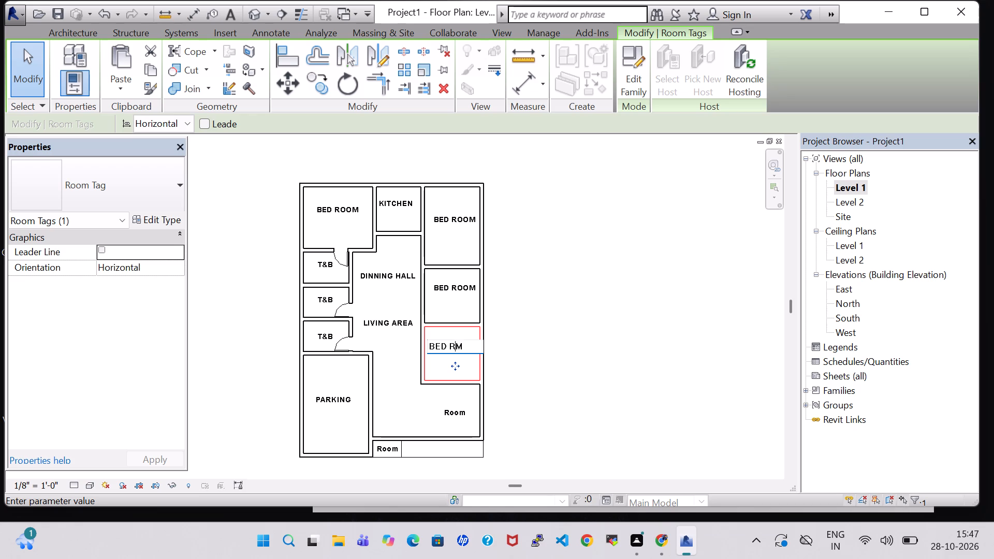
text(OO)
key(Return)
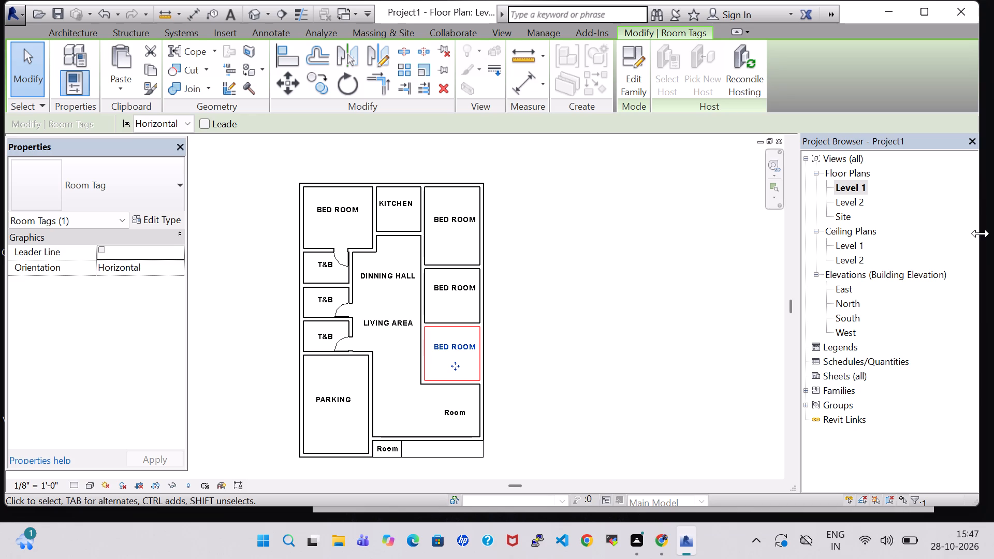
Delete the leftover Room tag in the lower part of the central open space, below the bedrooms.
double_click(455, 410)
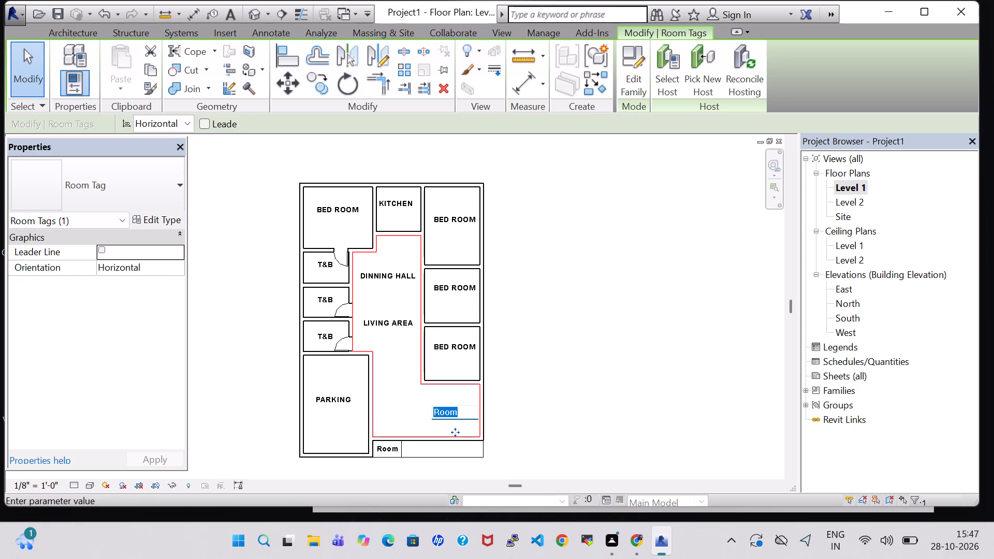
key(BackSpace)
key(Escape)
key(Escape)
click(442, 408)
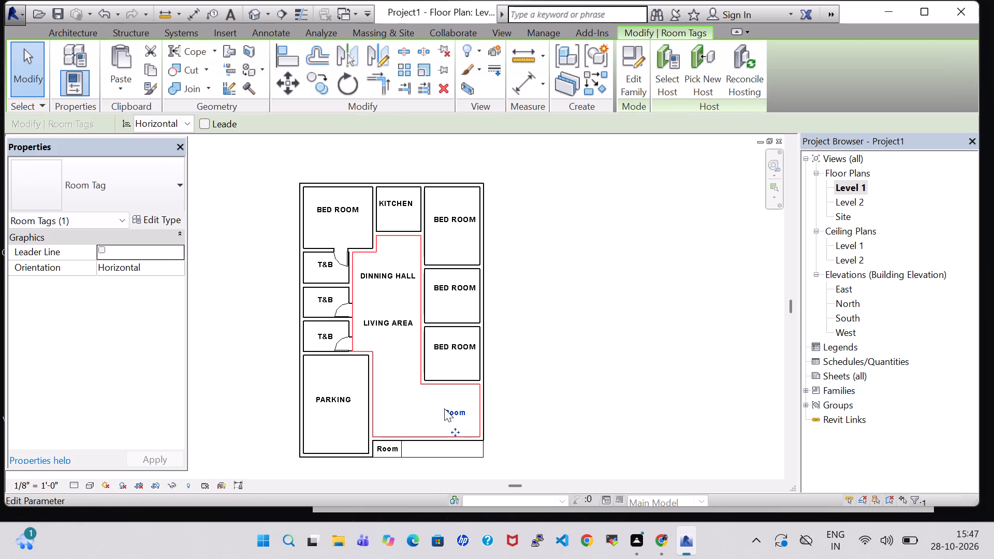
key(Delete)
click(592, 364)
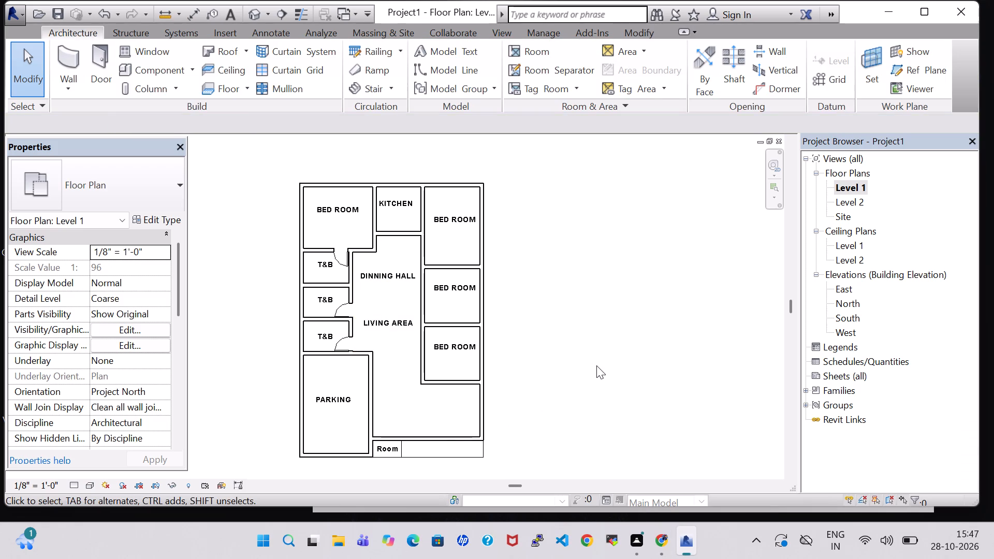
Rename the small room in the strip at the building's bottom edge, beside the parking, as ENTRY.
double_click(393, 449)
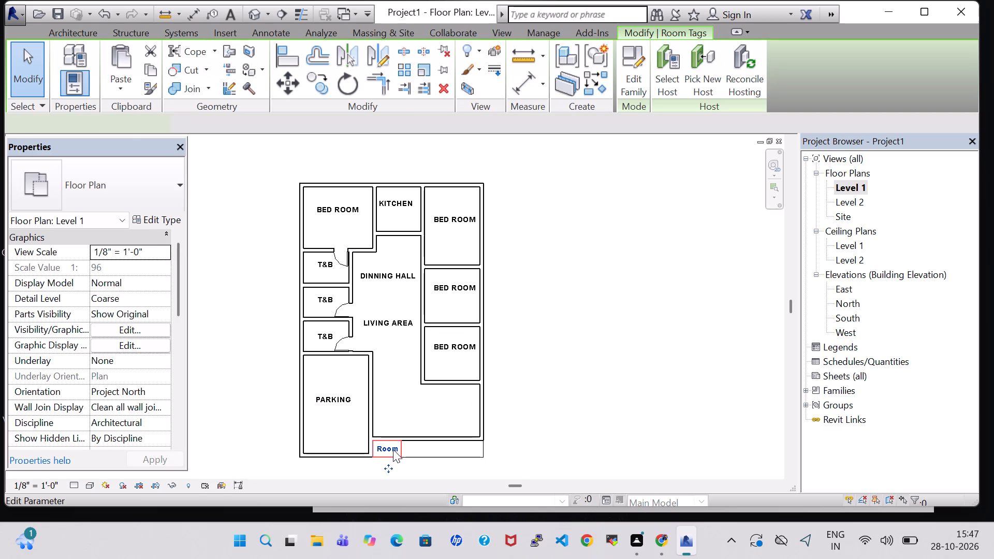
key(BackSpace)
text(ENTRY)
key(Return)
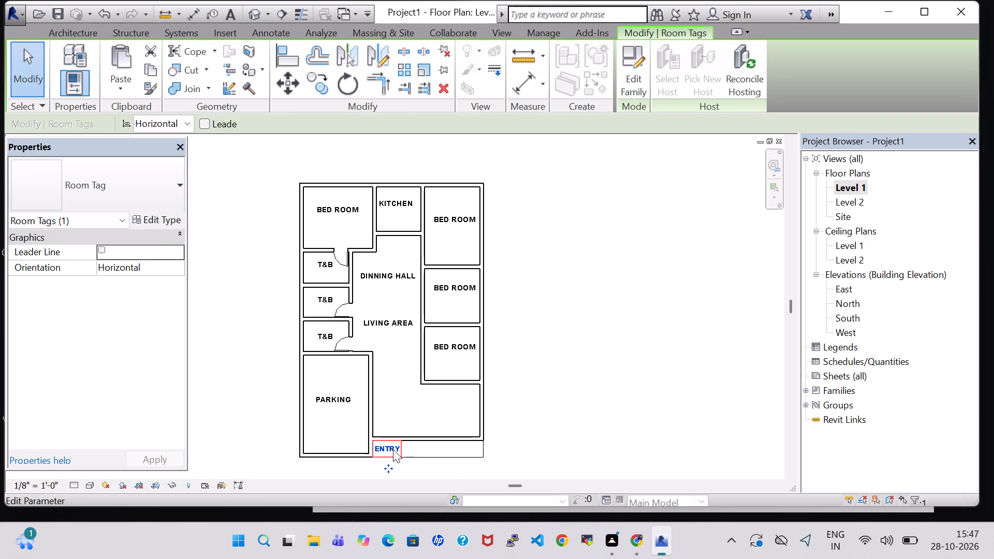
click(590, 413)
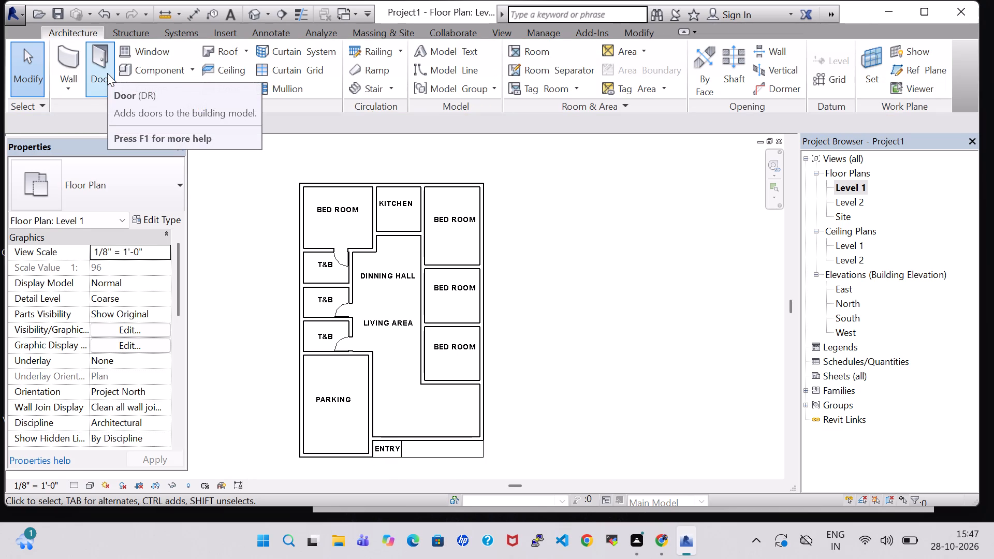
click(648, 307)
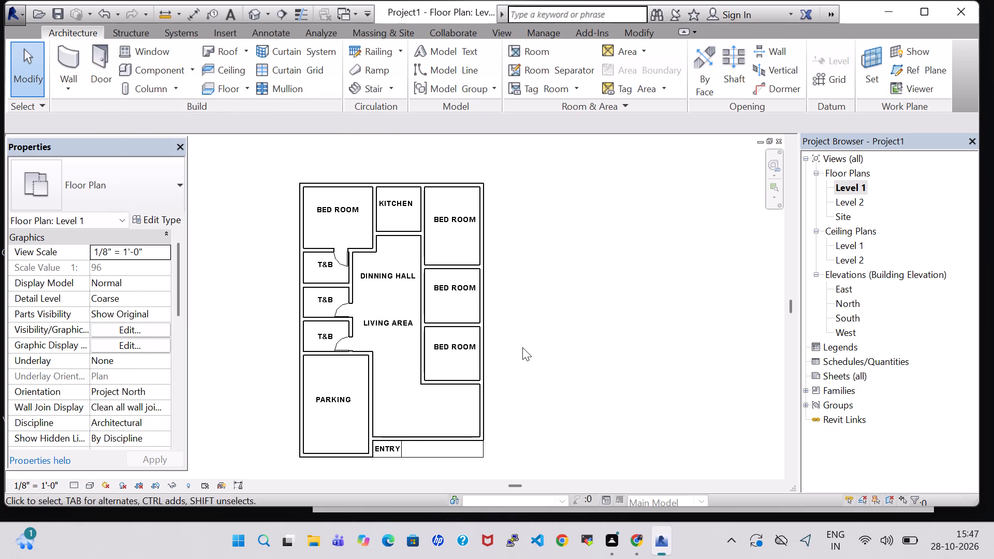
Assign the Brick, Common material to the Structure [1] layer of the parking wall's Generic - 8" type.
click(369, 371)
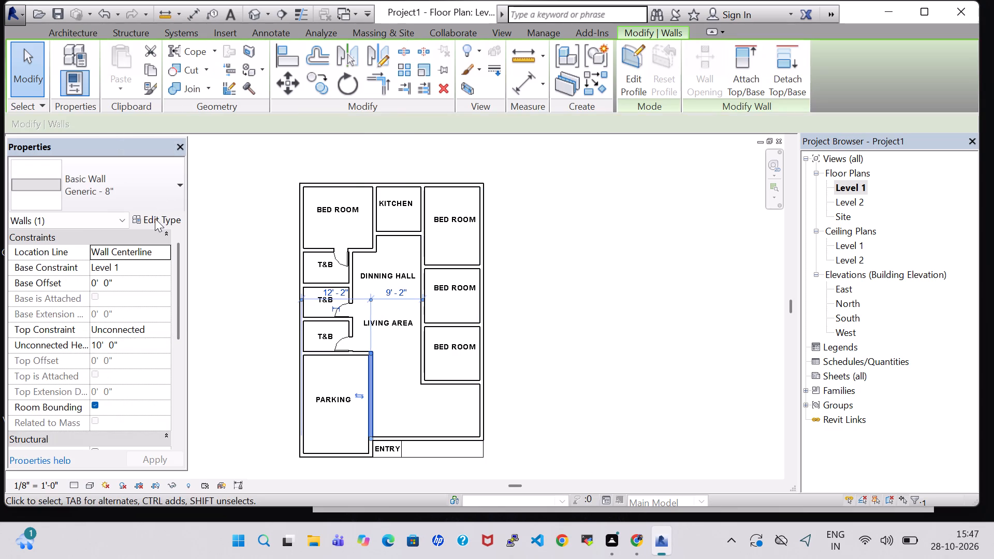
click(155, 218)
click(460, 217)
click(304, 213)
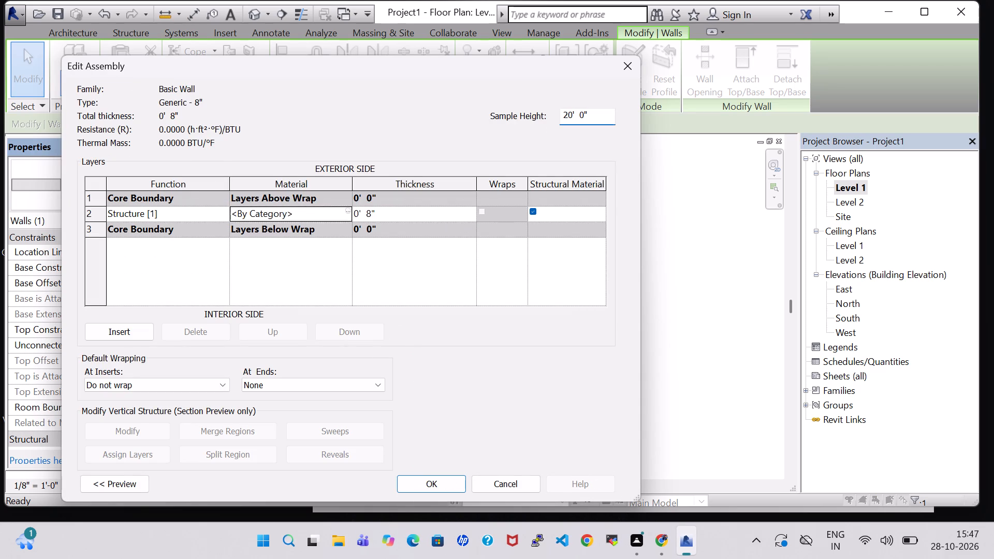
click(349, 212)
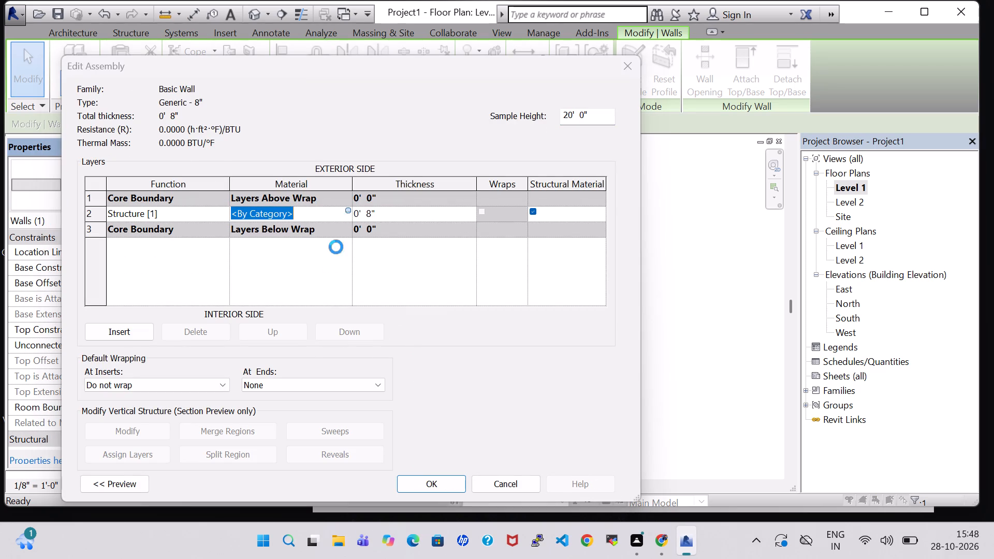
click(356, 349)
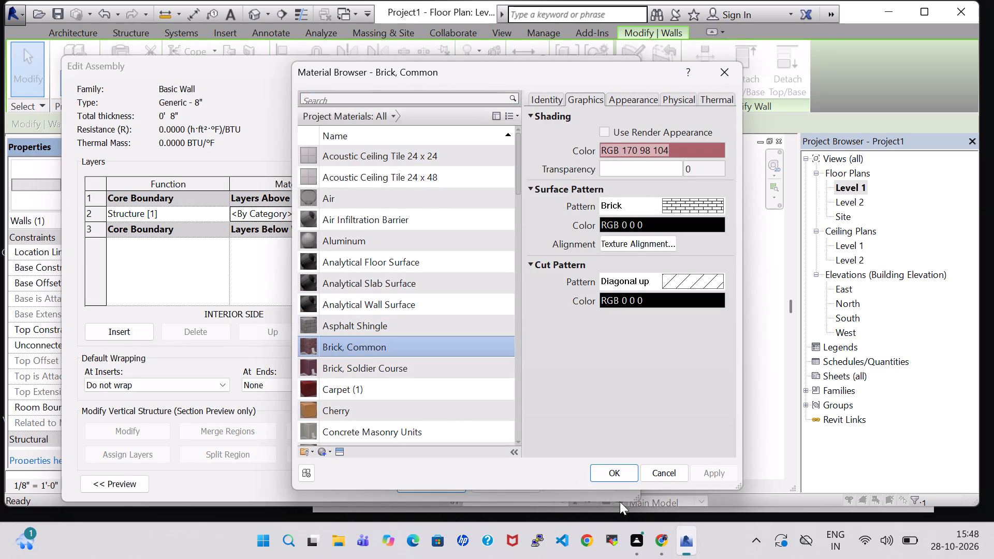
click(627, 475)
click(425, 484)
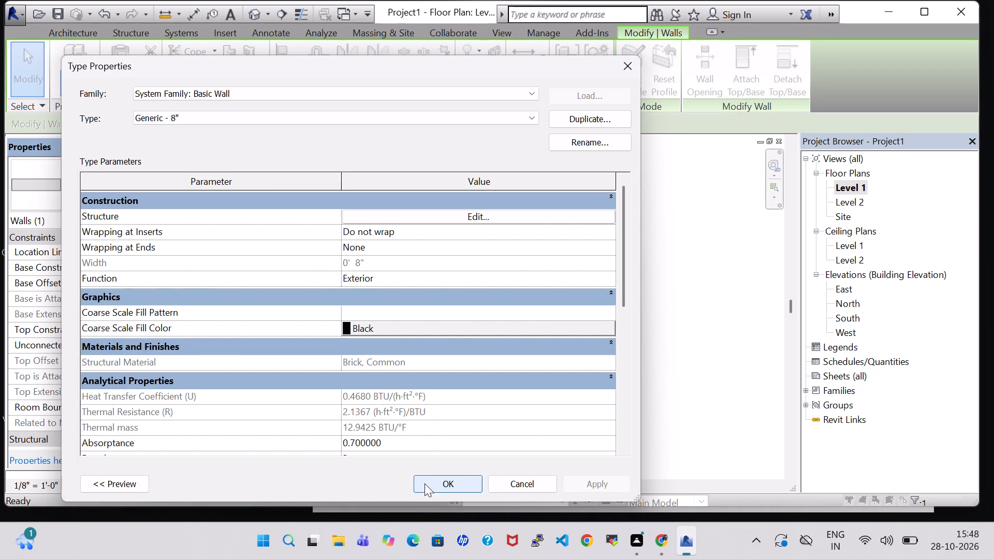
click(432, 489)
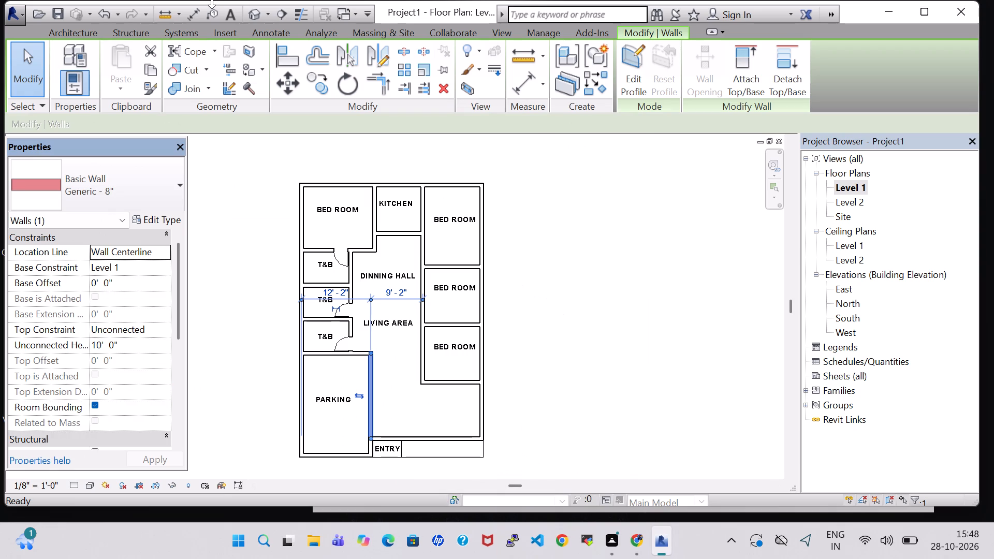
Open the default 3D view to inspect the walls.
click(245, 17)
click(248, 17)
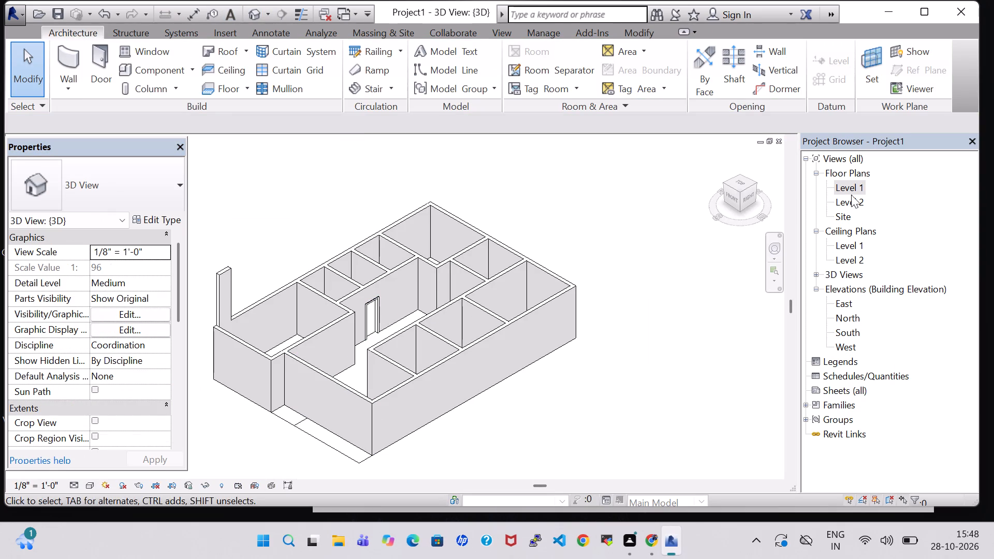
On Level 1, reapply Brick, Common to the Structure [1] layer of the Generic - 8" type through the wall above ENTRY.
double_click(851, 193)
scroll(481, 363, down, 2)
click(459, 413)
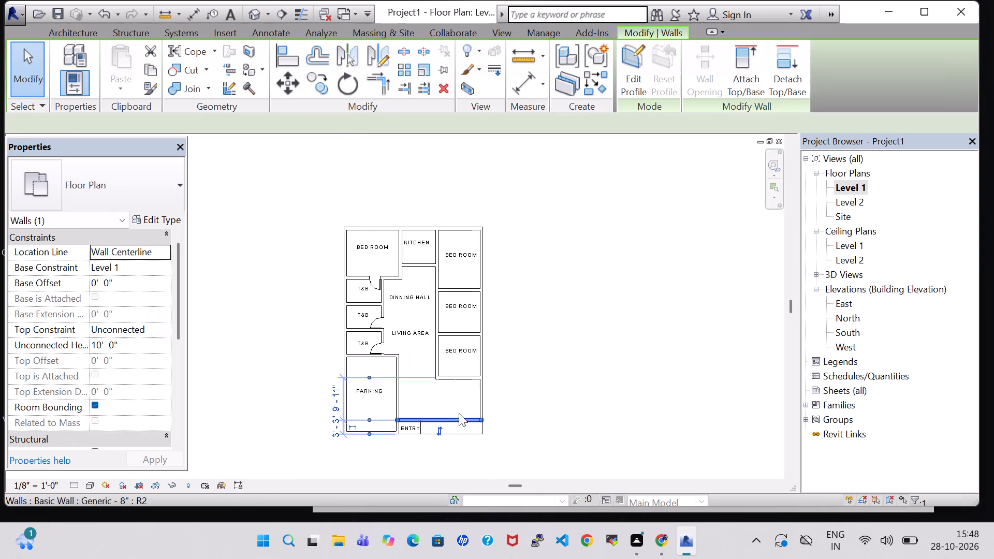
click(170, 218)
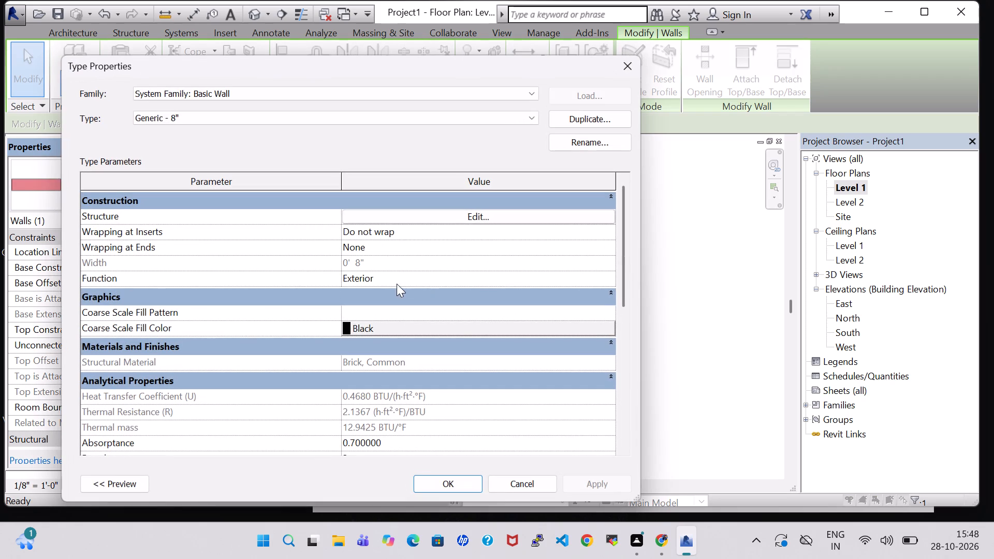
click(453, 220)
click(318, 213)
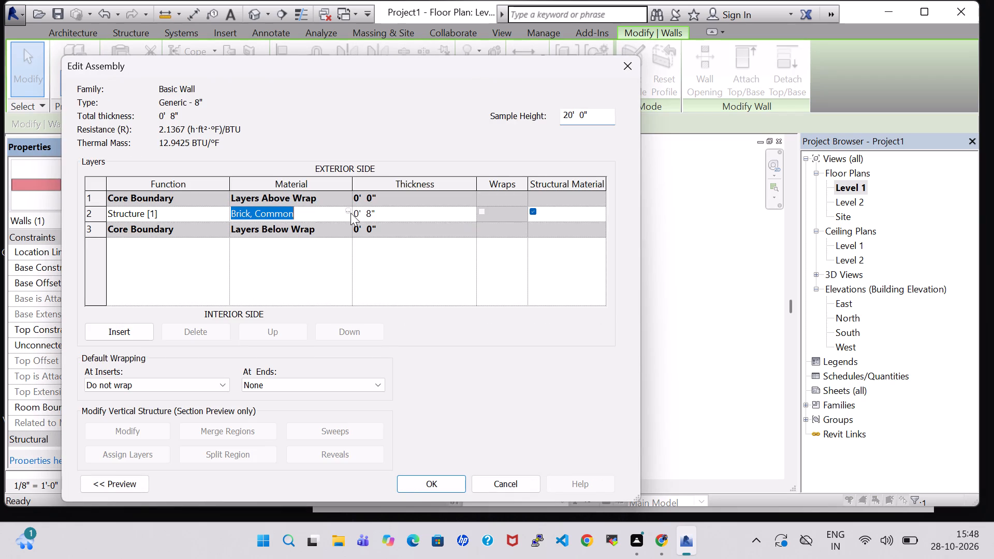
click(350, 211)
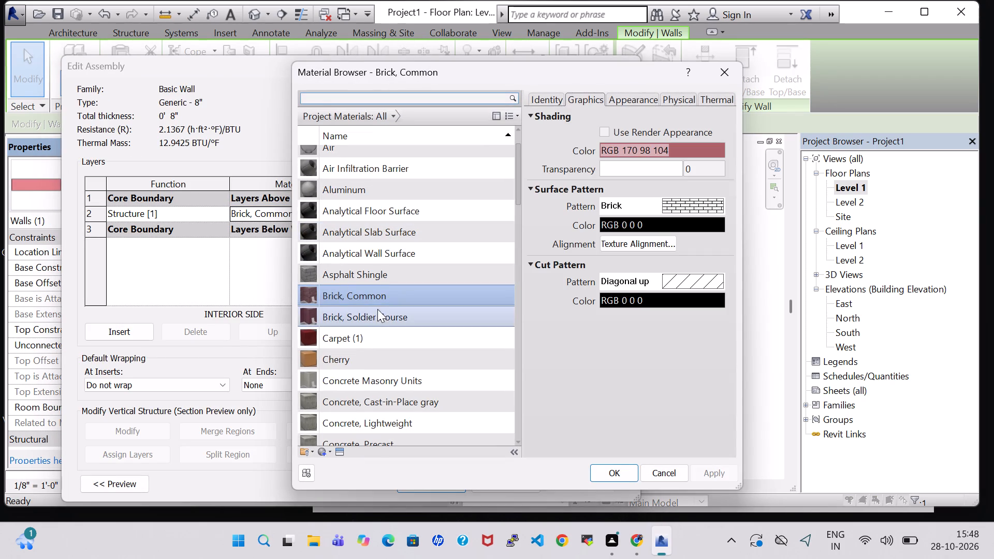
click(374, 289)
click(622, 472)
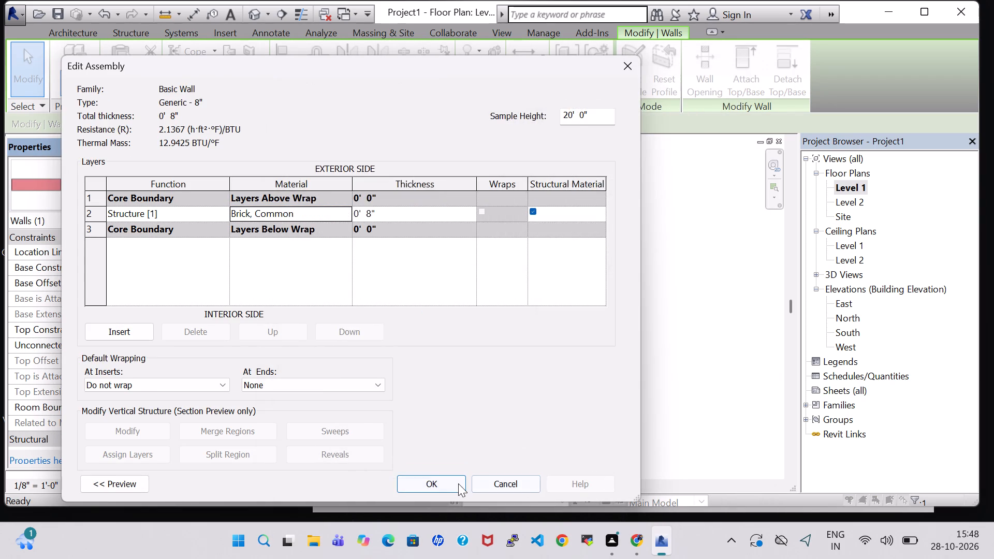
click(458, 483)
click(587, 488)
click(466, 486)
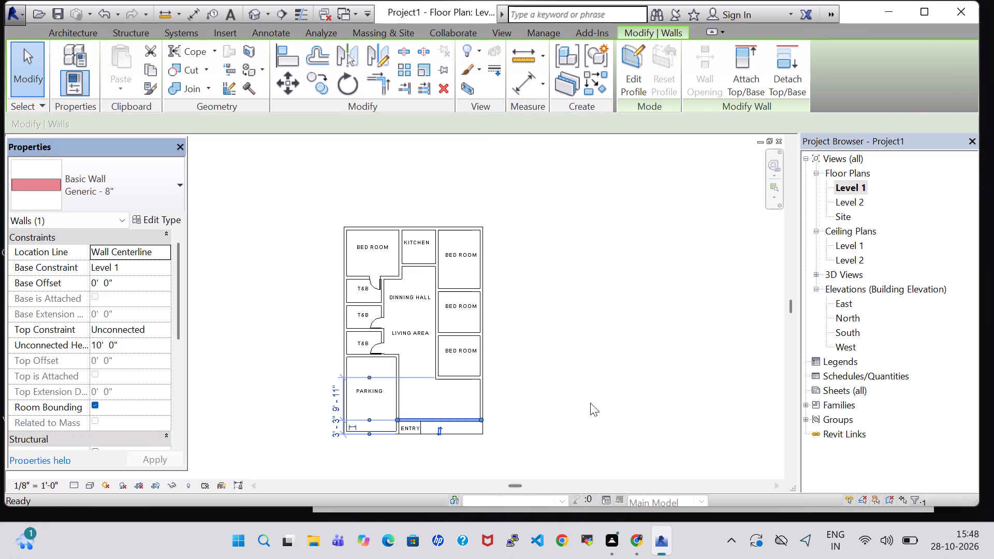
click(595, 385)
Display the default 3D view in the Realistic visual style so the walls show their brick material.
click(250, 18)
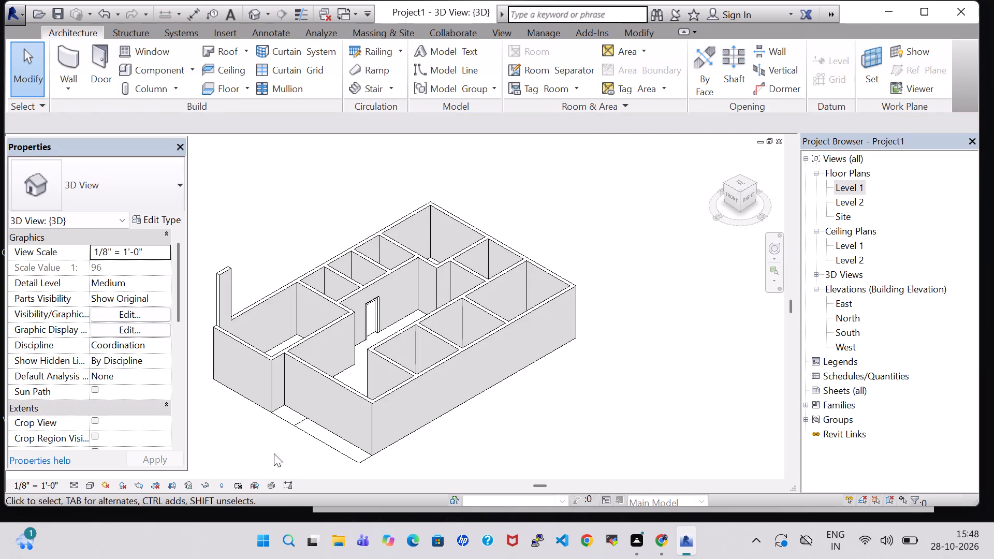
click(91, 483)
click(106, 454)
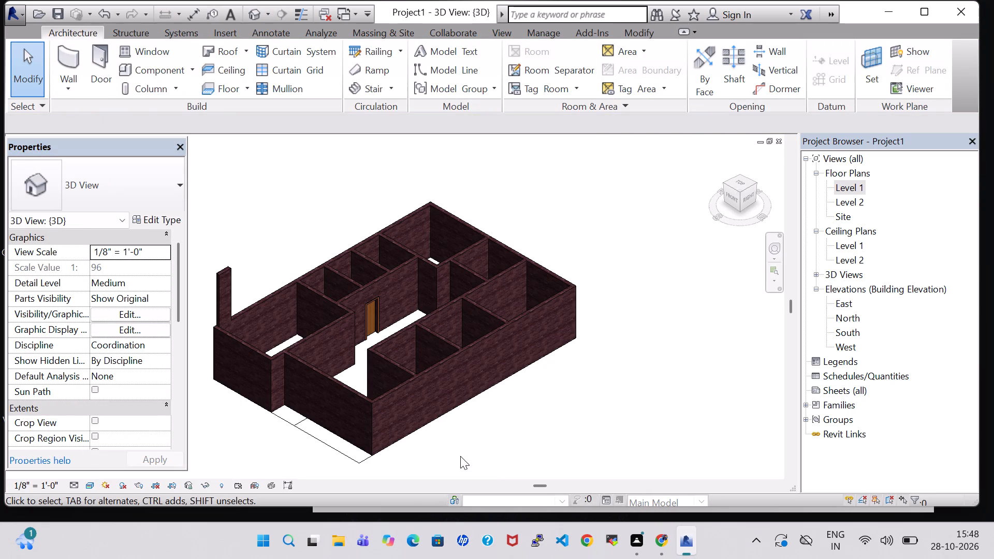
Set the unconnected height of the short, taller wall piece at the parking's outer corner to 10'-0".
shift+middle_drag(515, 443, 558, 417)
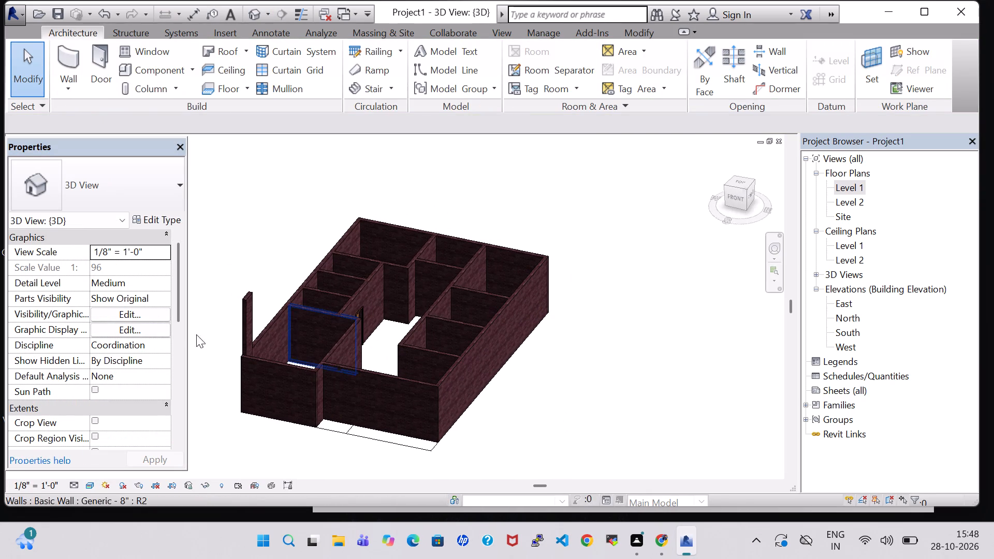
click(254, 302)
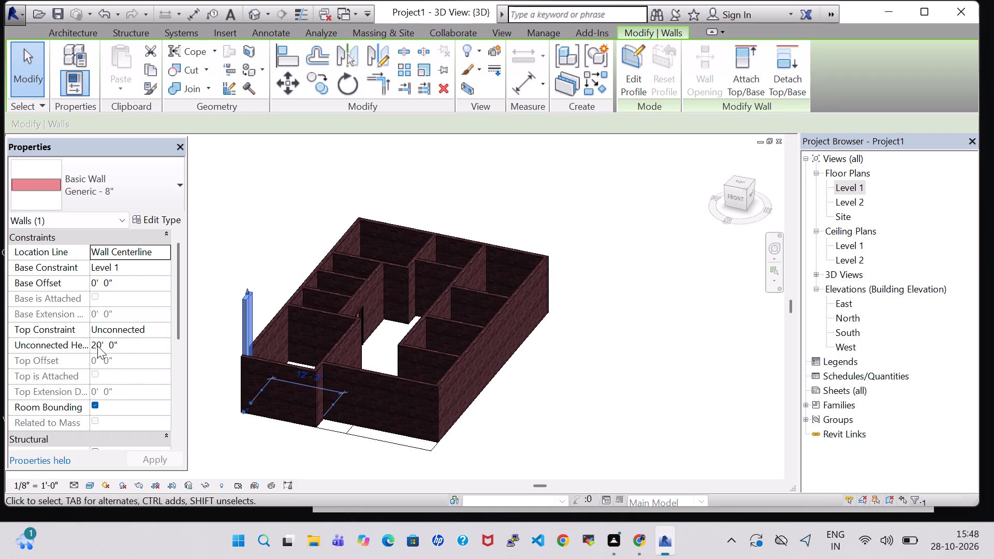
click(97, 346)
key(BackSpace)
key(1)
key(Return)
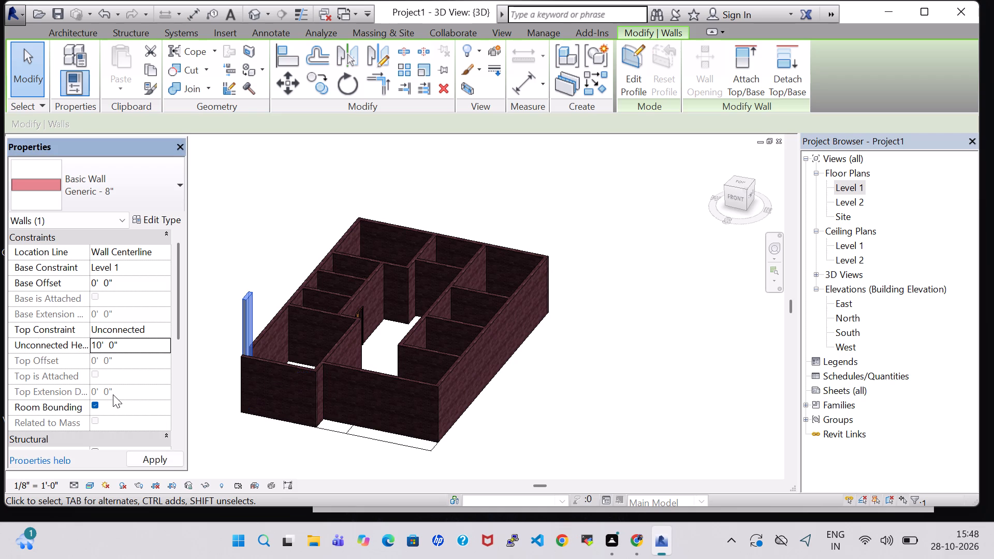
click(609, 345)
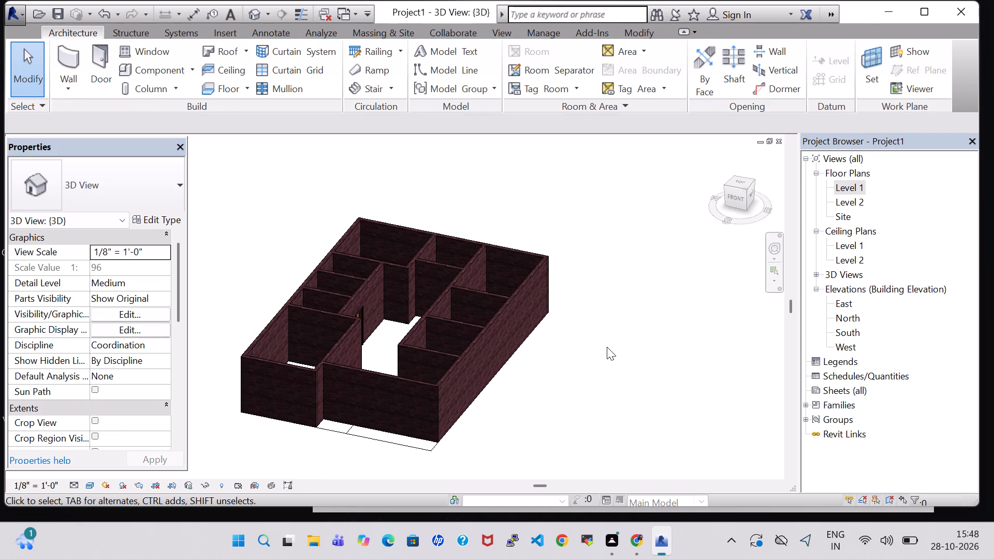
On Level 1, delete the separate short wall piece at the parking's lower outer corner.
shift+middle_drag(591, 382, 706, 325)
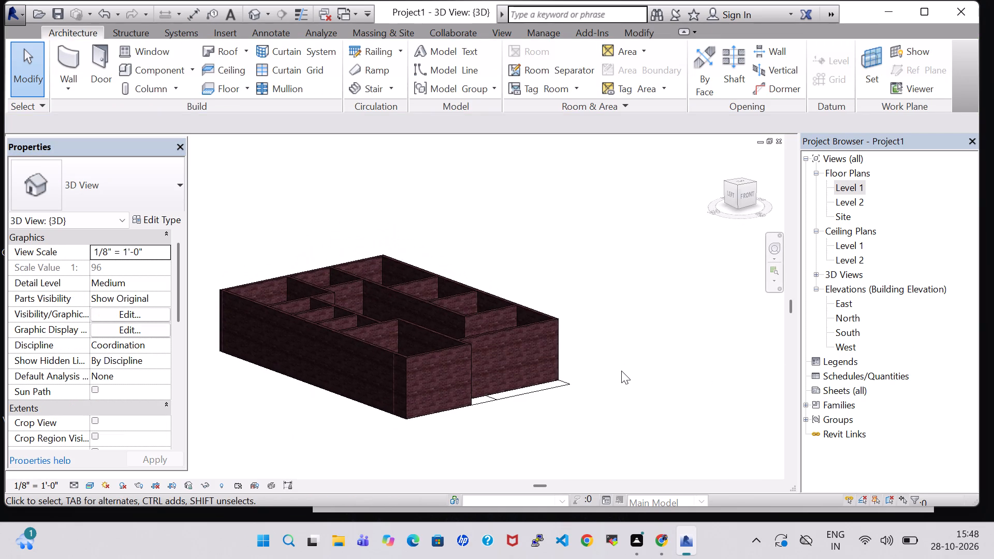
scroll(500, 402, up, 5)
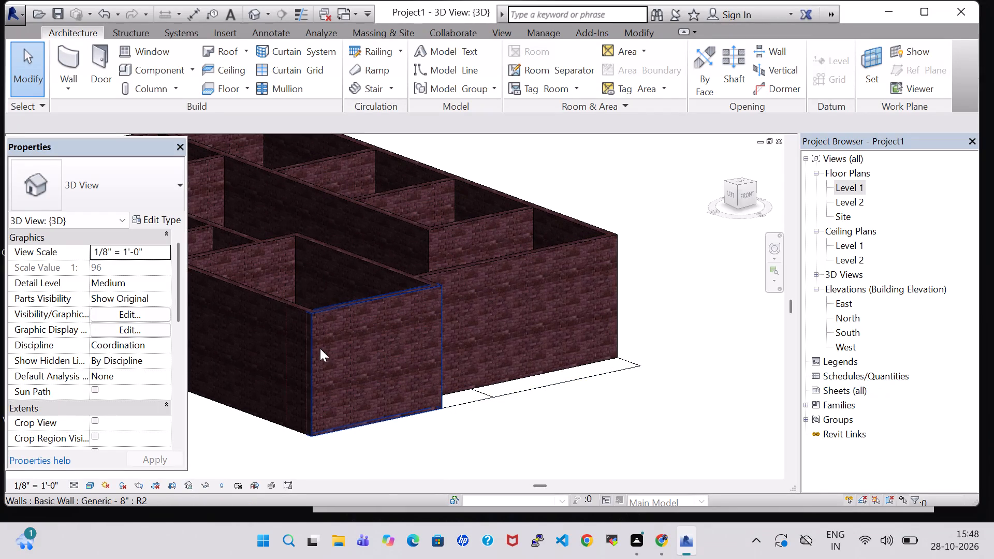
double_click(844, 190)
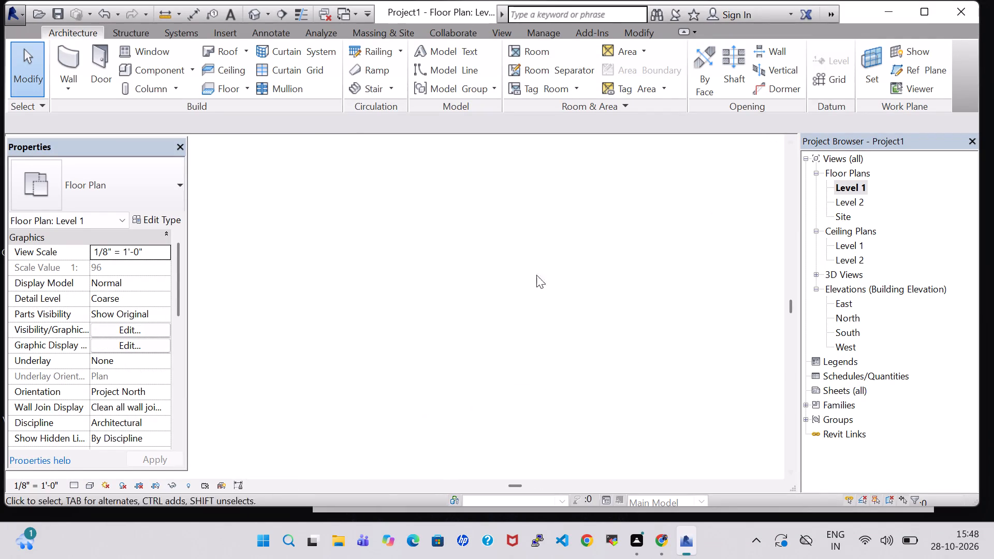
scroll(347, 366, down, 4)
scroll(346, 388, up, 11)
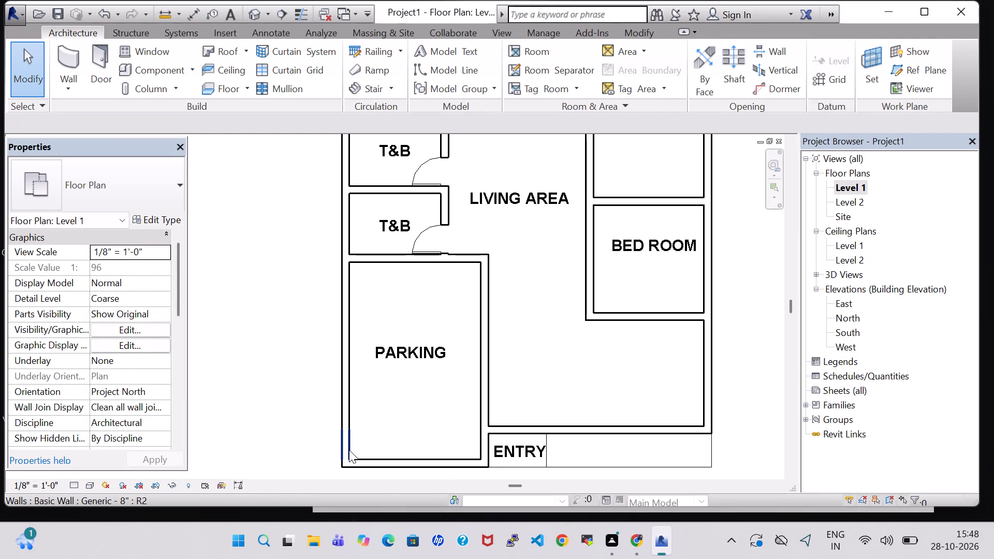
click(349, 450)
key(BackSpace)
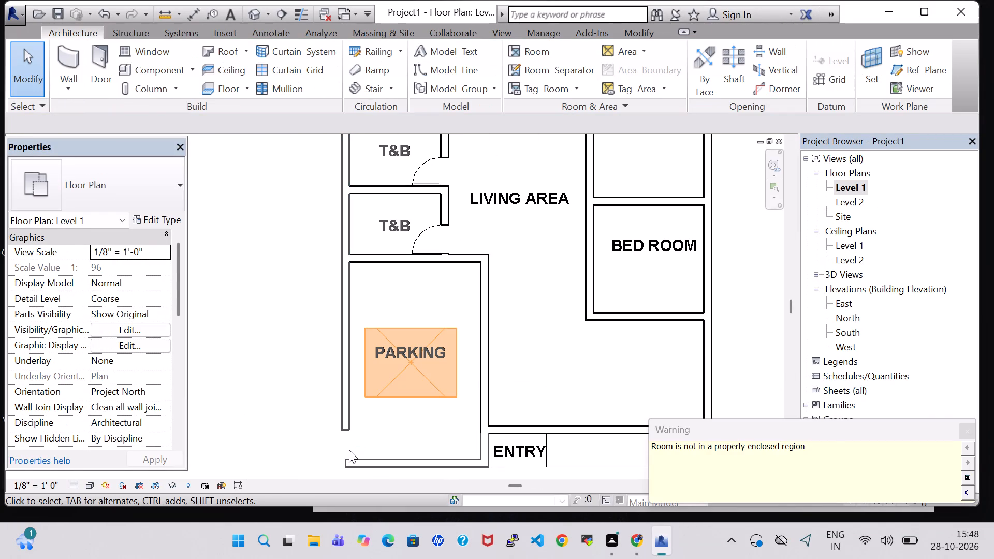
click(273, 386)
Extend the long exterior wall beside the parking to the parking's bottom wall, closing the corner gap.
double_click(343, 411)
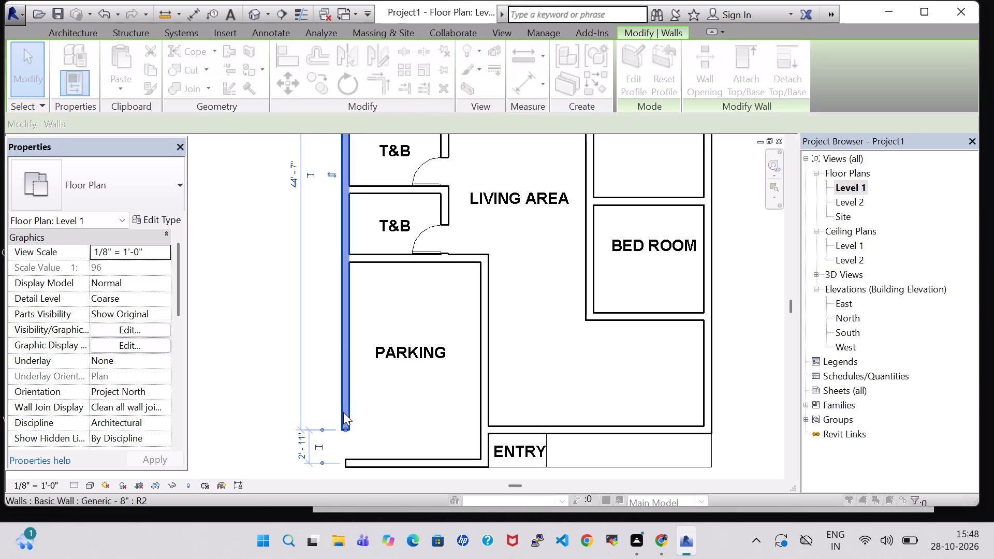
click(598, 84)
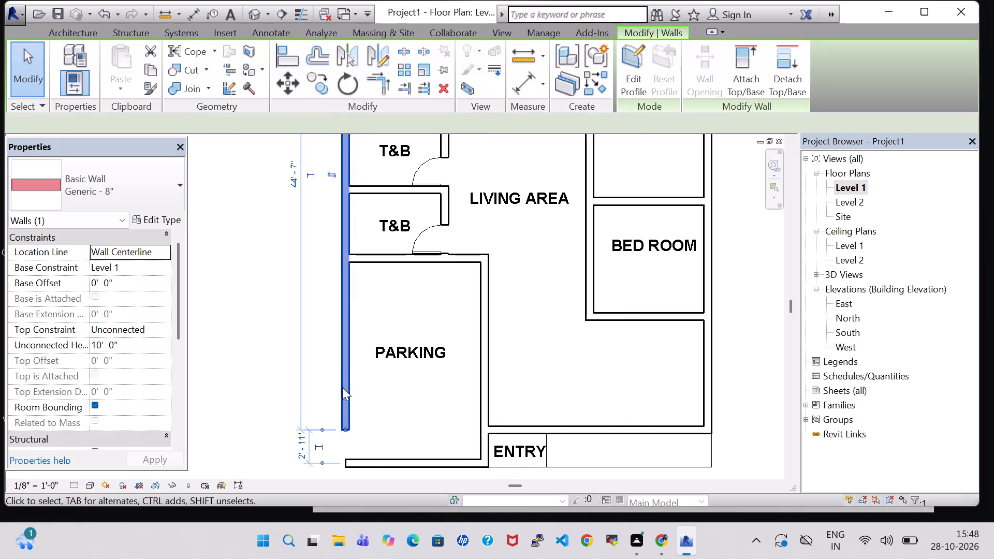
drag(346, 429, 349, 460)
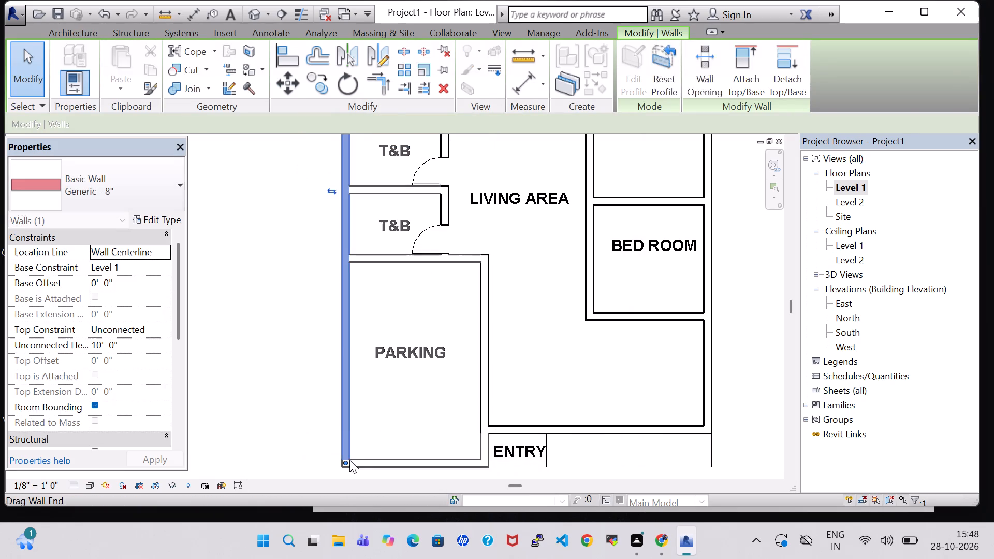
click(281, 354)
Inspect the building's front walls and the parking corner in the 3D view.
click(258, 12)
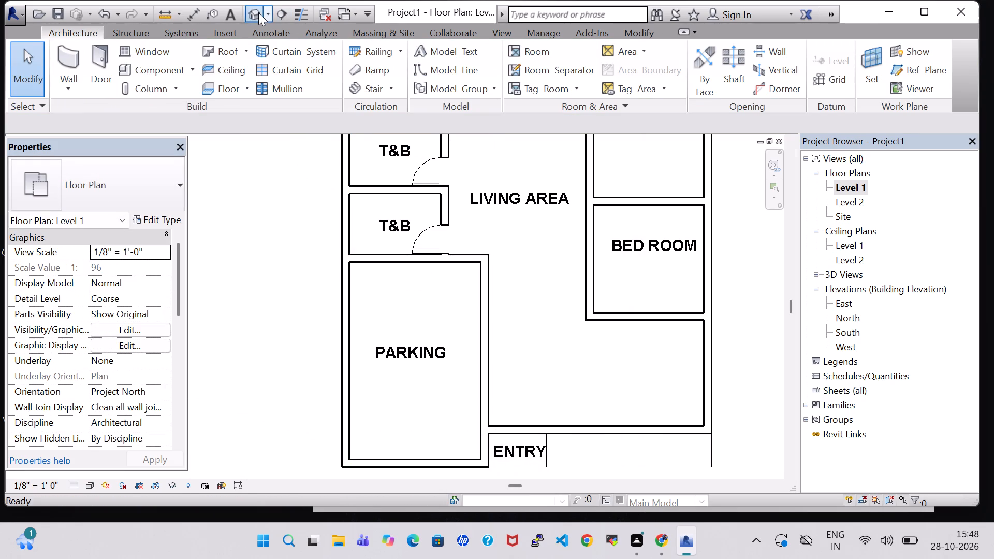
shift+middle_drag(429, 442, 346, 438)
shift+middle_click(369, 437)
shift+middle_drag(530, 415, 546, 404)
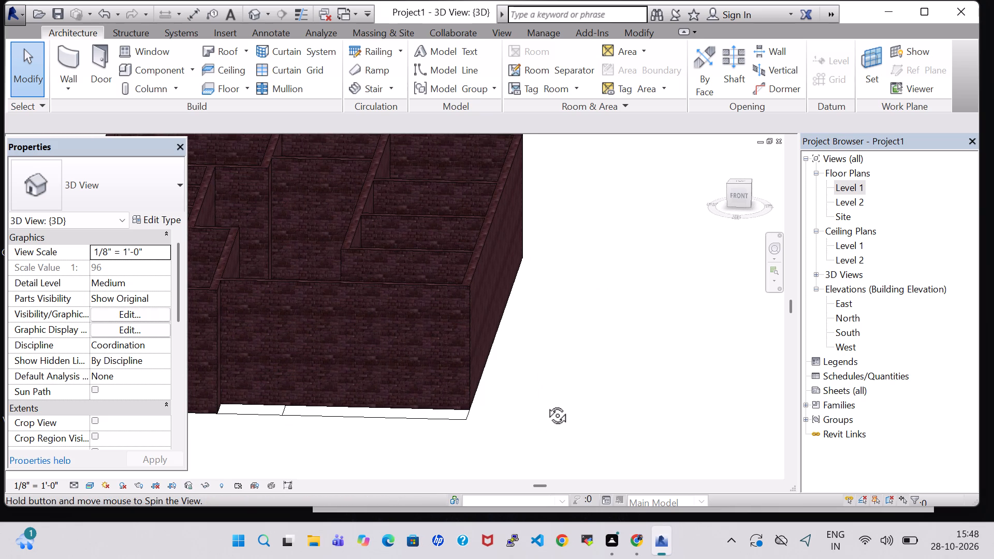
shift+middle_drag(546, 404, 551, 391)
On Level 1, begin a Generic - 12" floor and sketch its 32'-4" boundary line along the outer wall behind the bedrooms and kitchen.
double_click(843, 193)
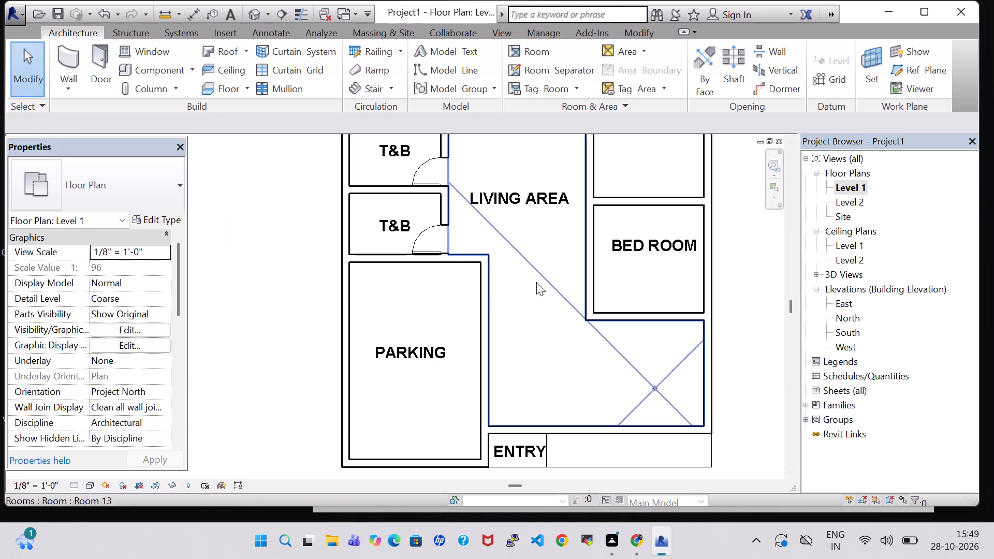
scroll(535, 285, down, 2)
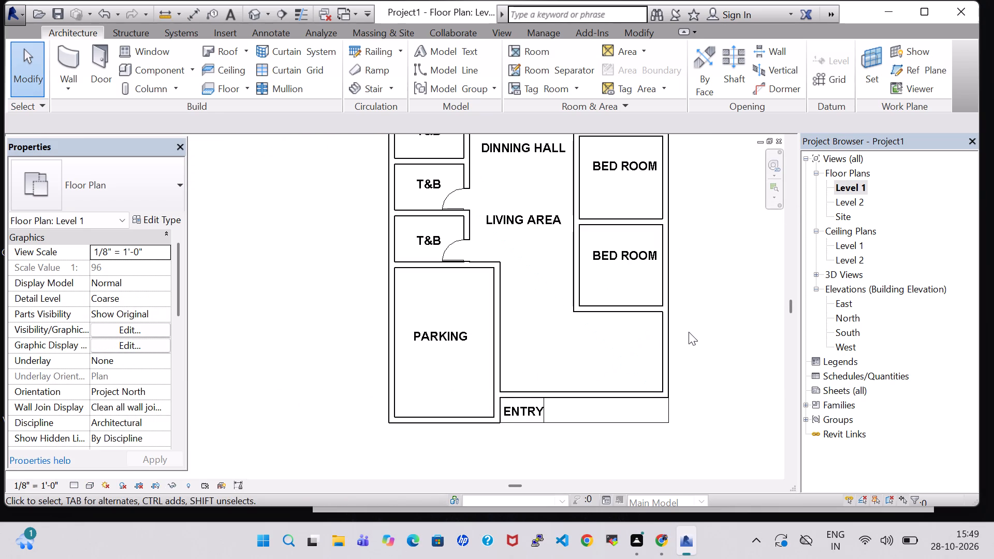
middle_drag(689, 332, 615, 329)
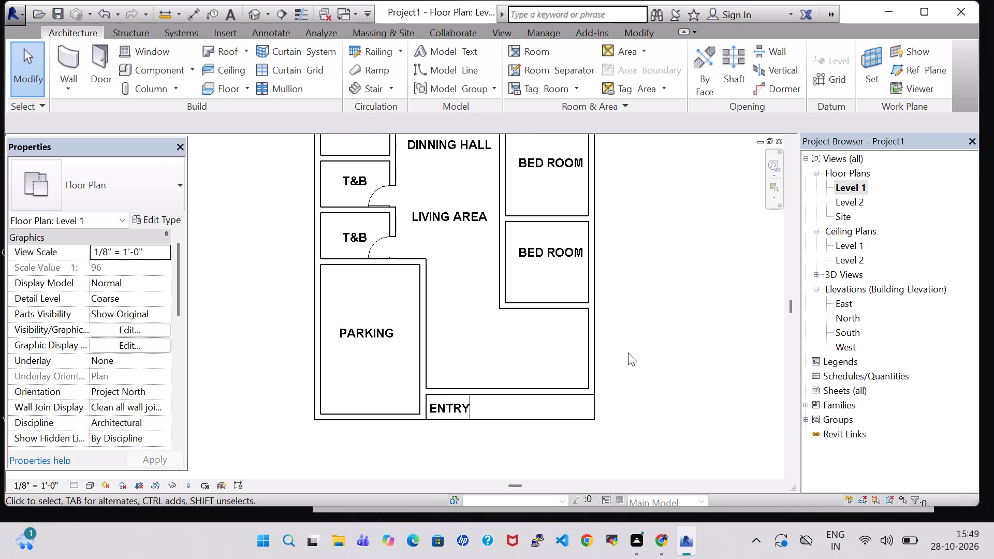
scroll(628, 352, down, 1)
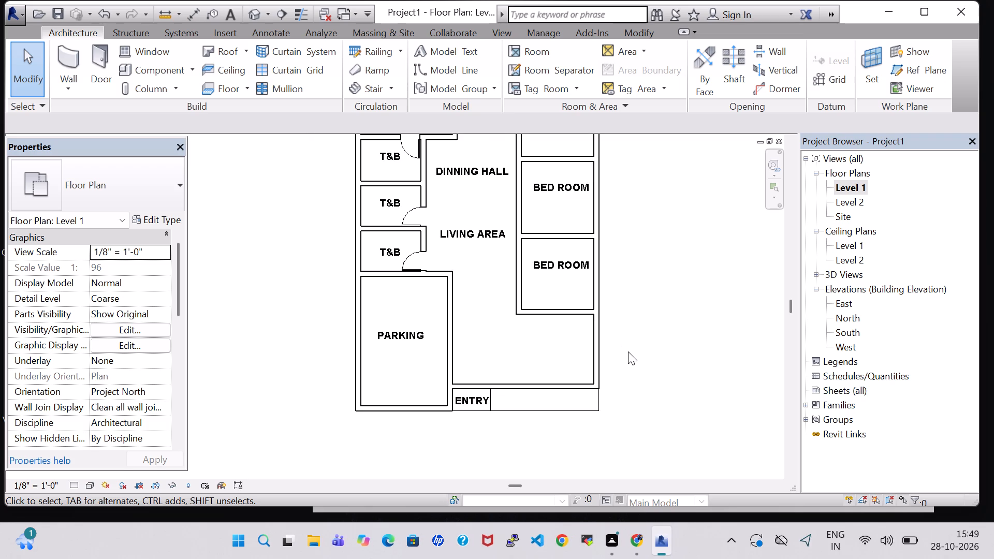
middle_drag(628, 351, 617, 404)
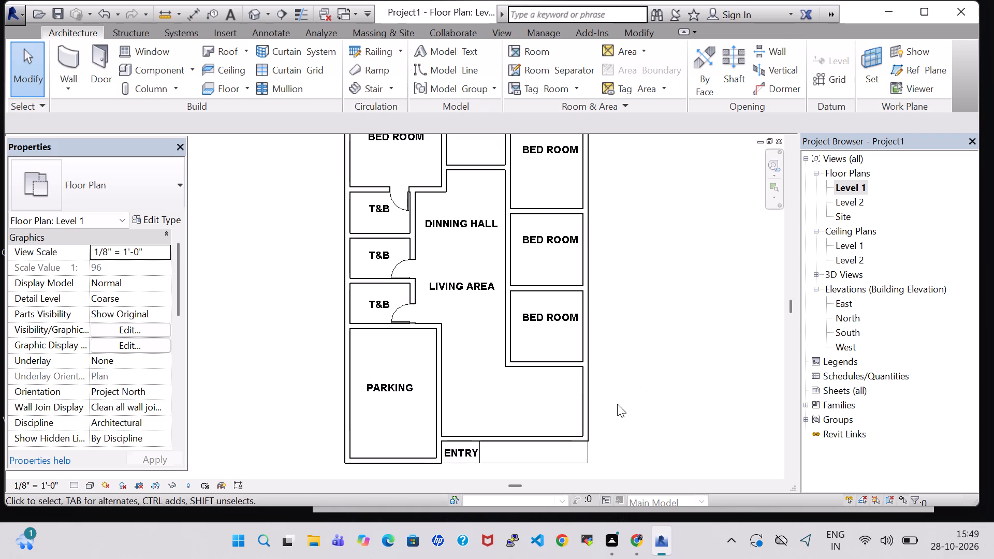
middle_drag(637, 275, 607, 308)
scroll(607, 308, down, 1)
middle_drag(607, 340, 571, 322)
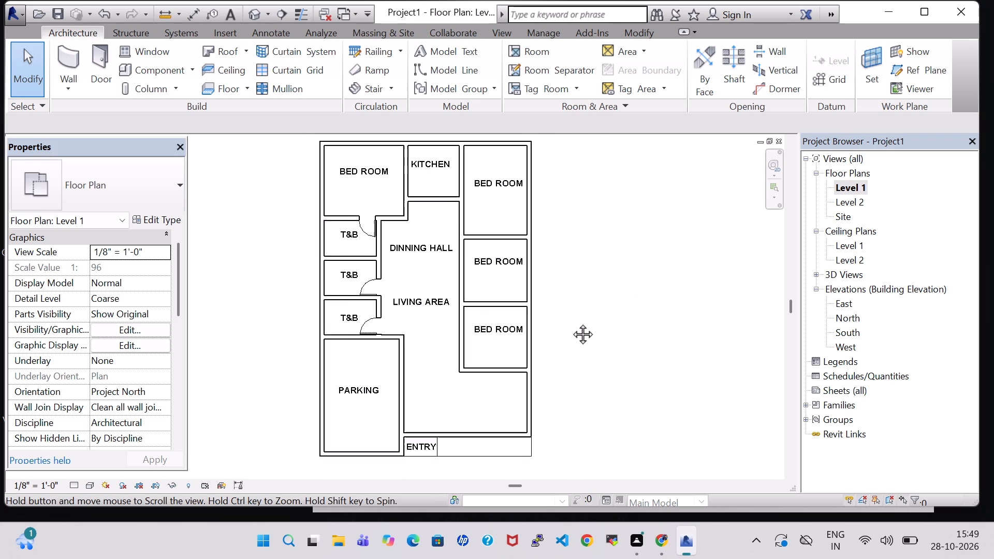
middle_drag(571, 322, 569, 320)
click(223, 94)
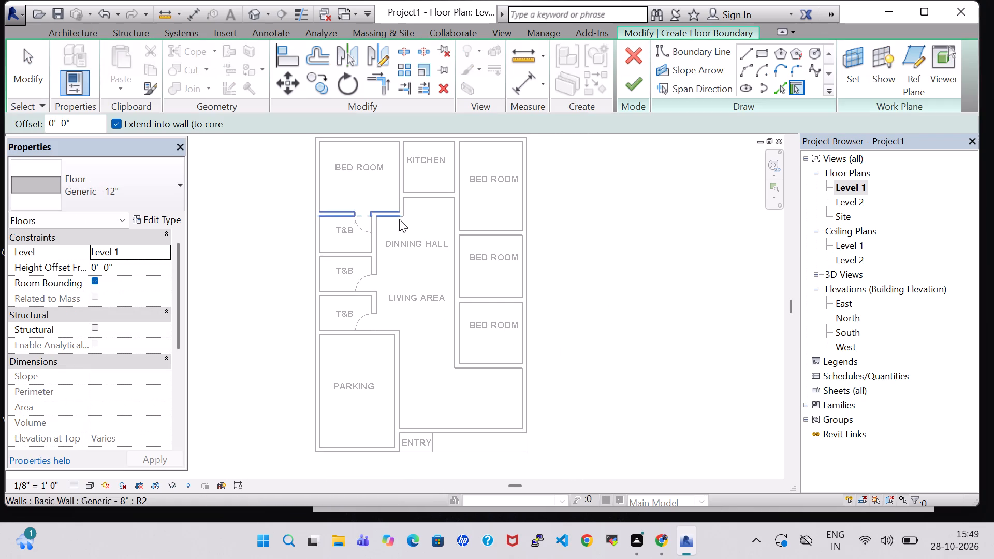
middle_drag(349, 170, 354, 213)
click(751, 52)
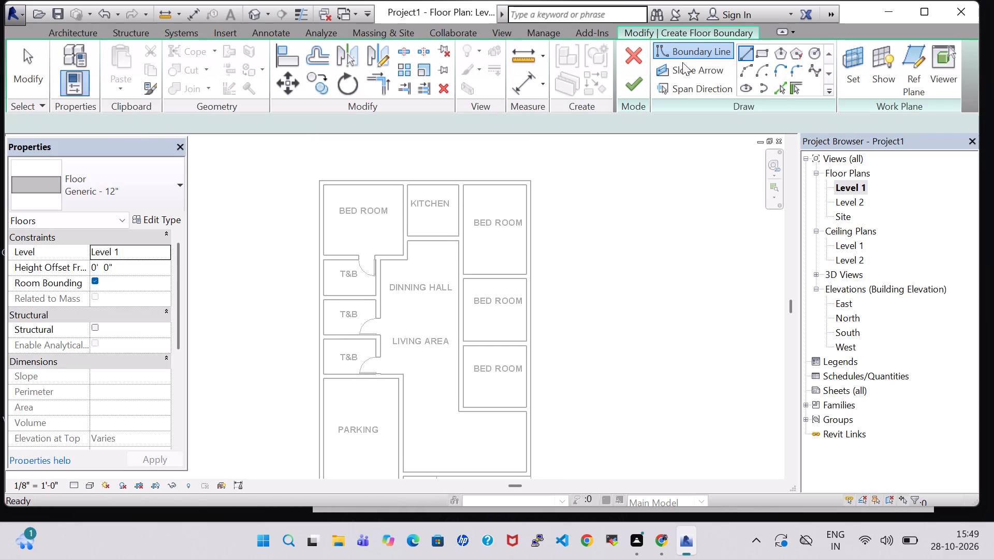
scroll(251, 258, up, 6)
middle_drag(473, 223, 347, 338)
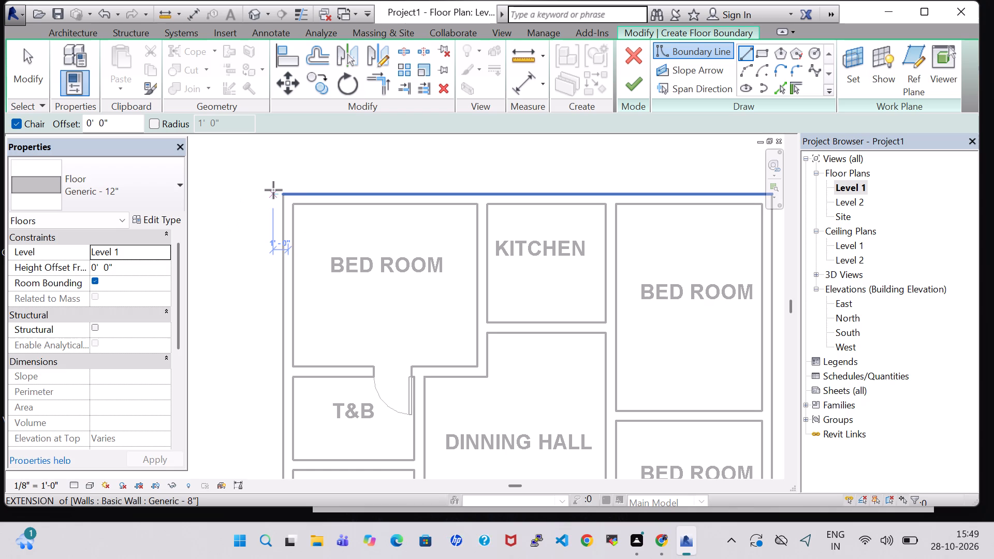
click(279, 196)
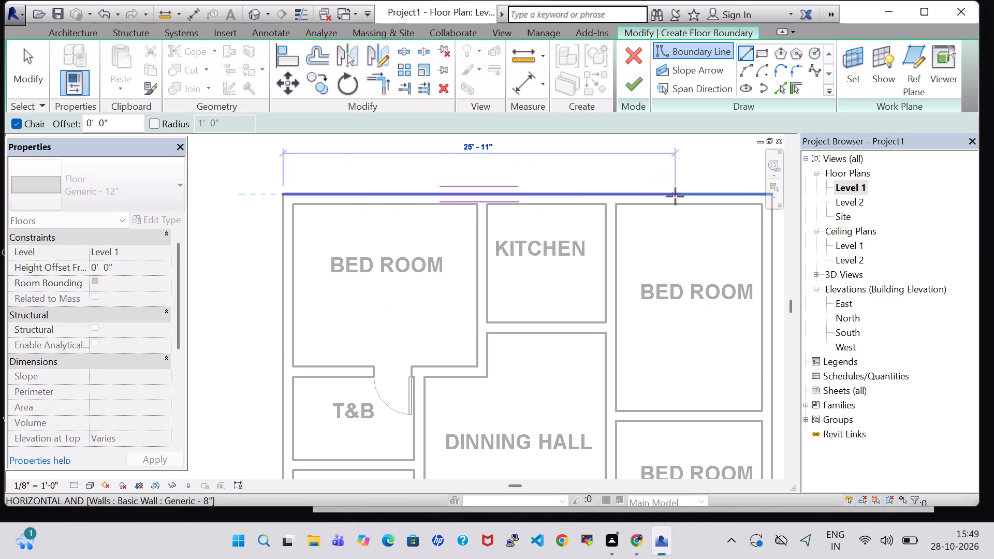
middle_drag(577, 196, 565, 197)
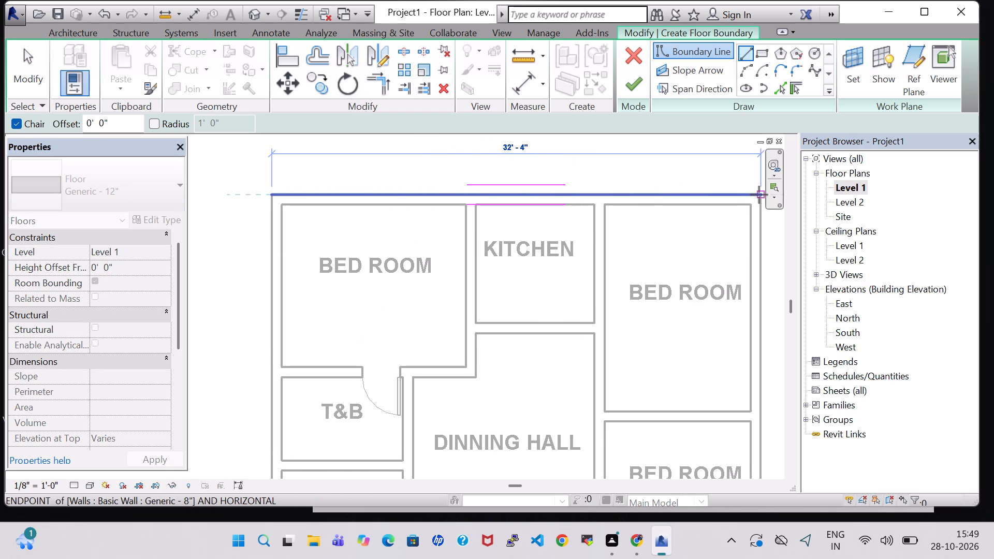
click(761, 195)
Continue the floor boundary along the outer wall beside the three stacked bedrooms, down to the entry area's outer corner.
middle_drag(756, 355, 742, 281)
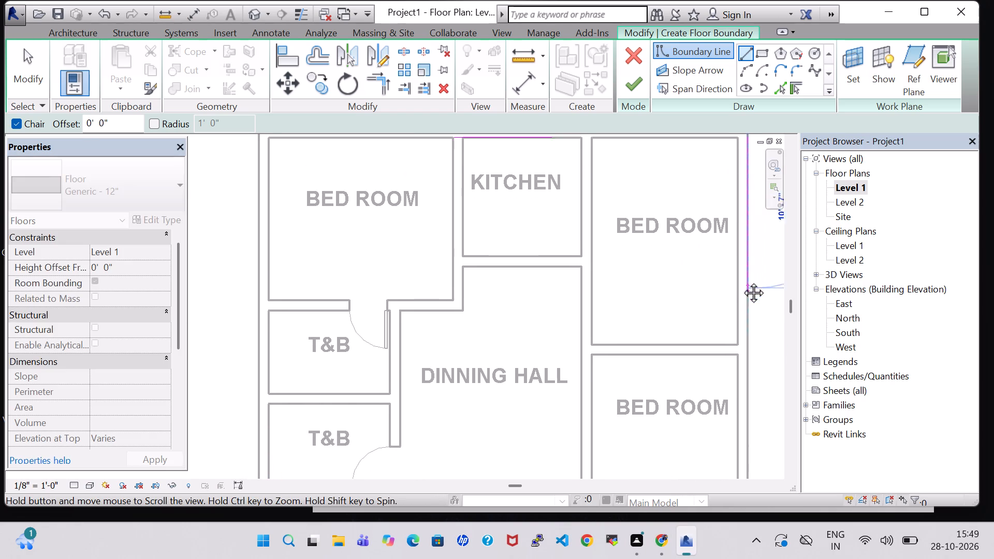
middle_drag(742, 281, 741, 277)
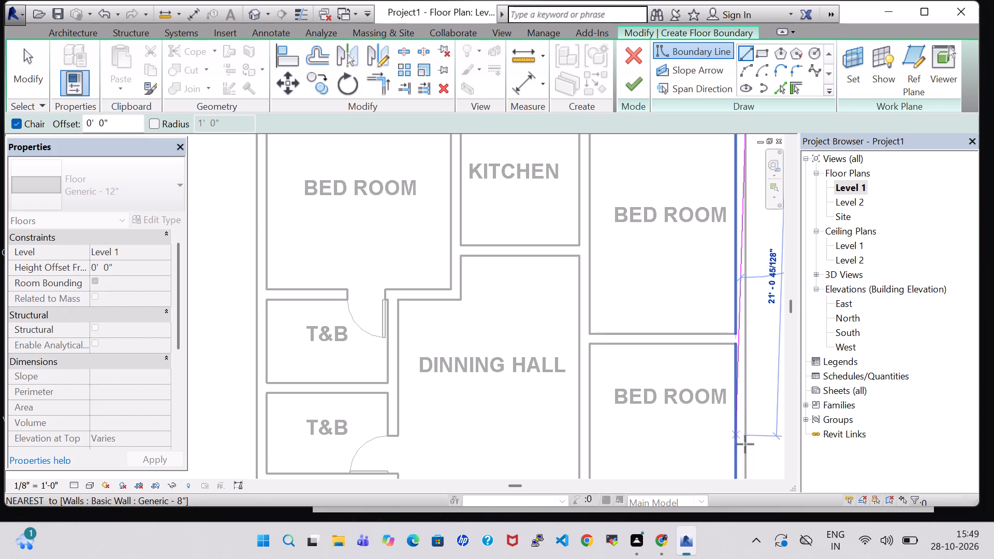
scroll(749, 455, down, 1)
middle_drag(749, 455, 737, 215)
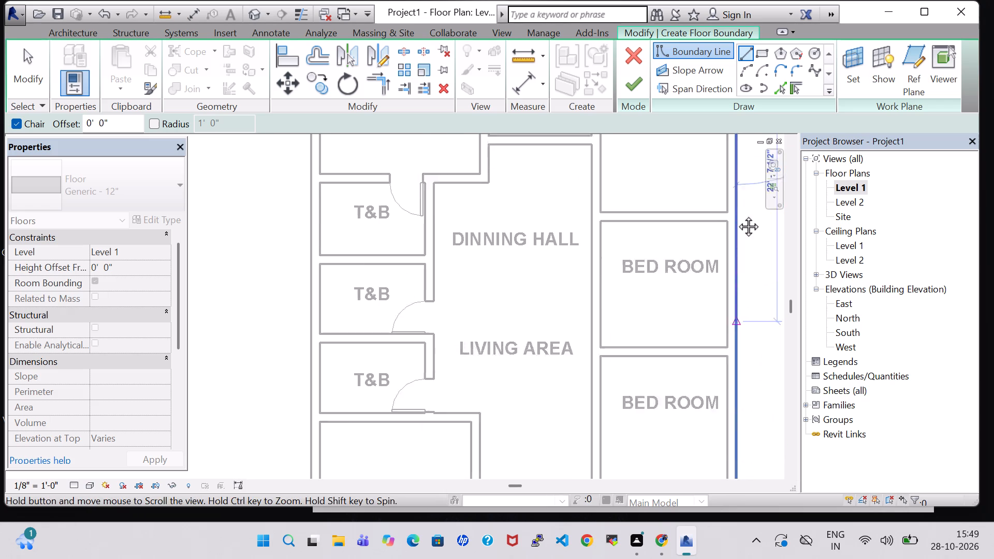
middle_drag(737, 215, 735, 199)
middle_drag(744, 356, 730, 196)
scroll(730, 195, down, 1)
scroll(722, 320, up, 4)
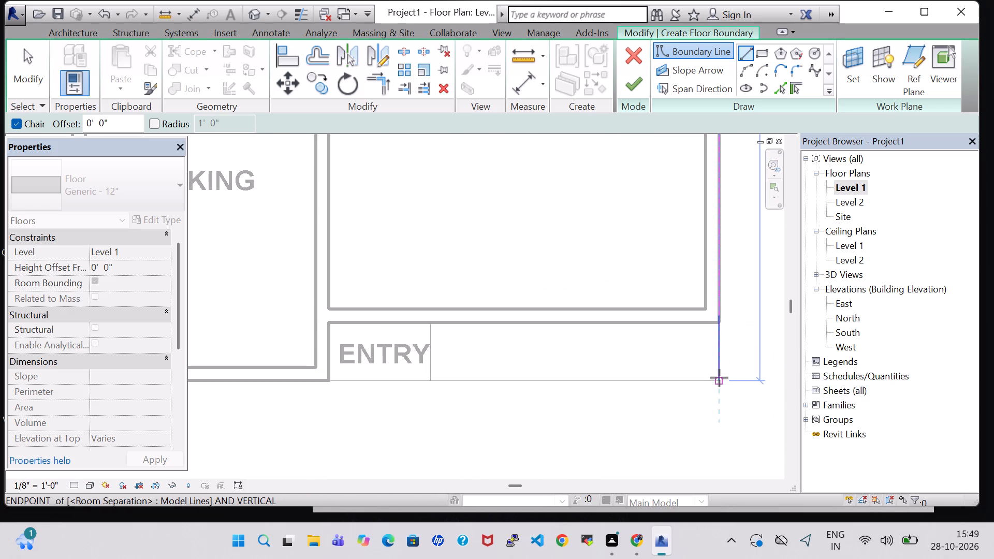
click(718, 324)
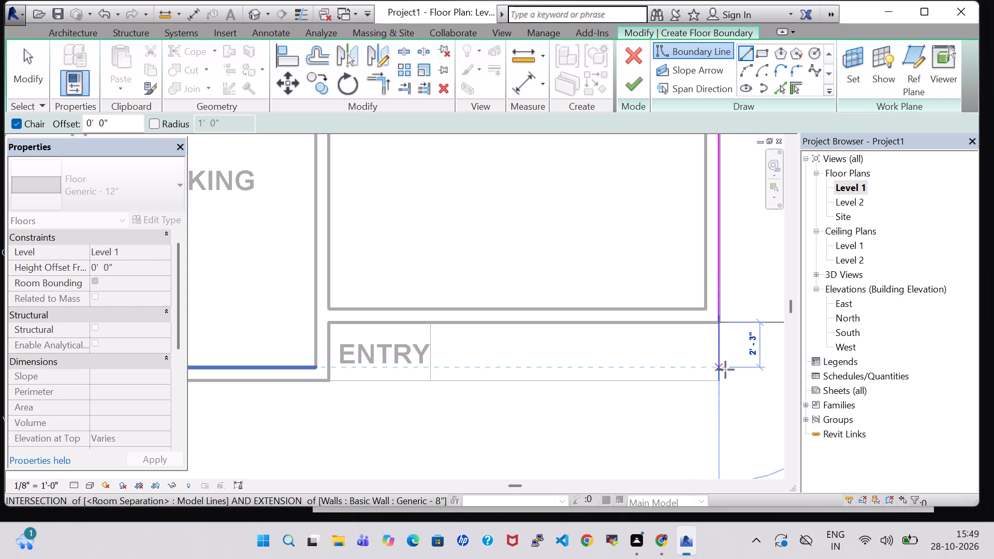
click(721, 379)
Close the floor boundary along the entry and parking front and up the parking-side exterior wall, and finish the floor.
middle_drag(331, 380, 557, 381)
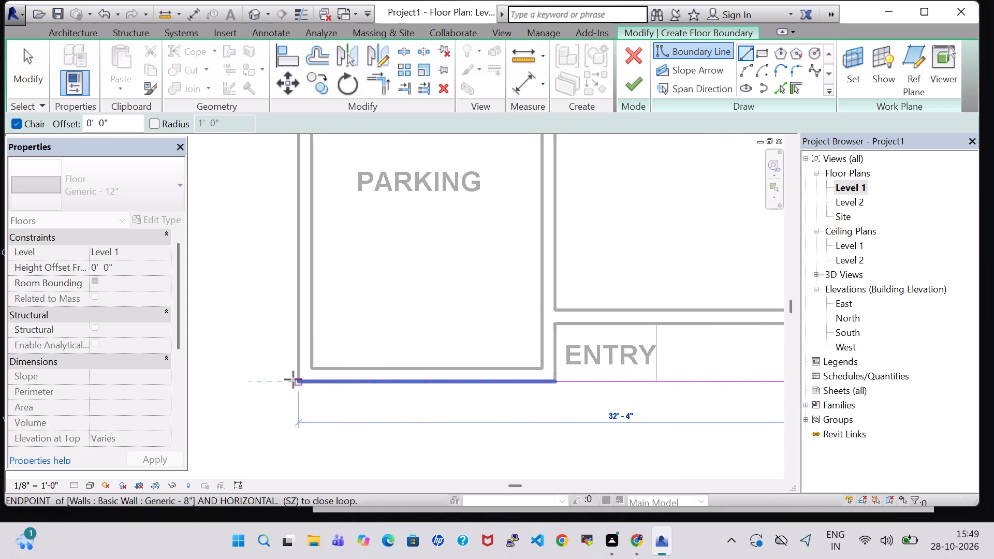
click(295, 379)
middle_drag(300, 236, 283, 346)
scroll(283, 346, down, 3)
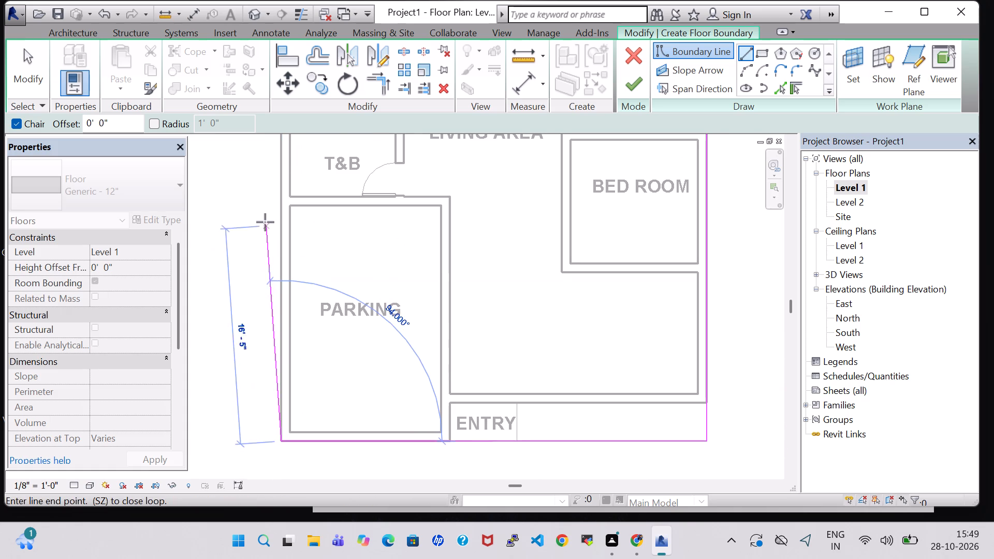
middle_drag(281, 210, 302, 403)
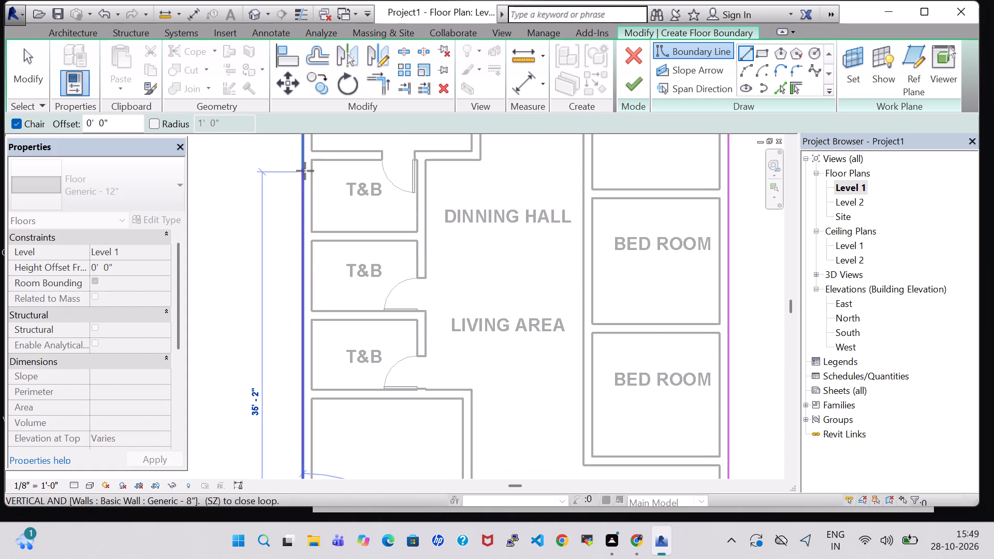
middle_drag(304, 171, 307, 432)
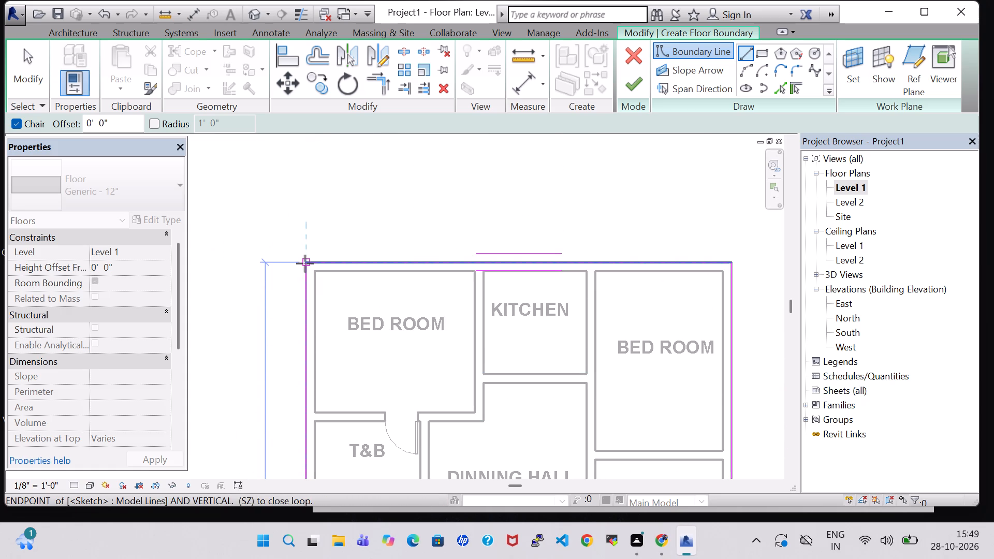
click(305, 263)
click(637, 83)
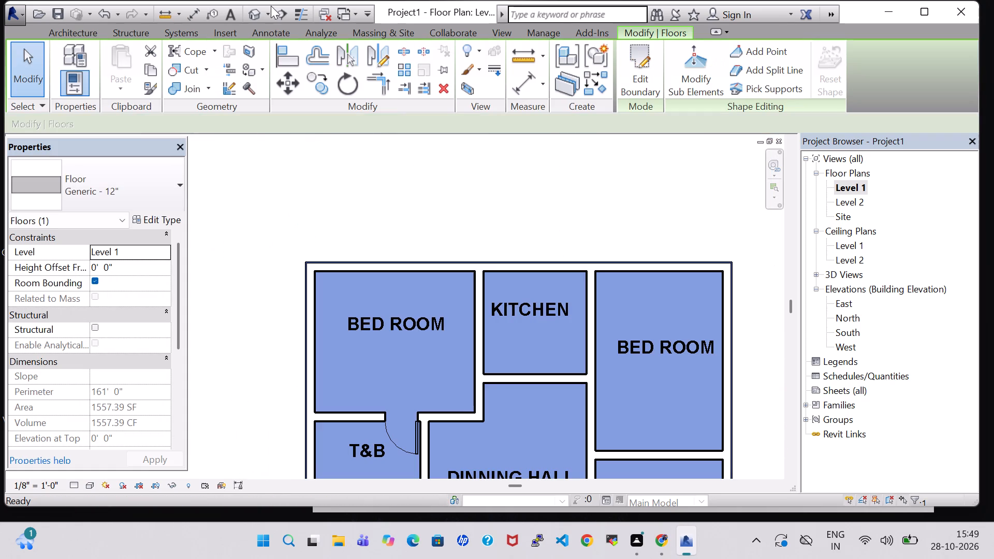
Inspect the new floor along the building's front in the 3D view.
click(249, 10)
click(611, 328)
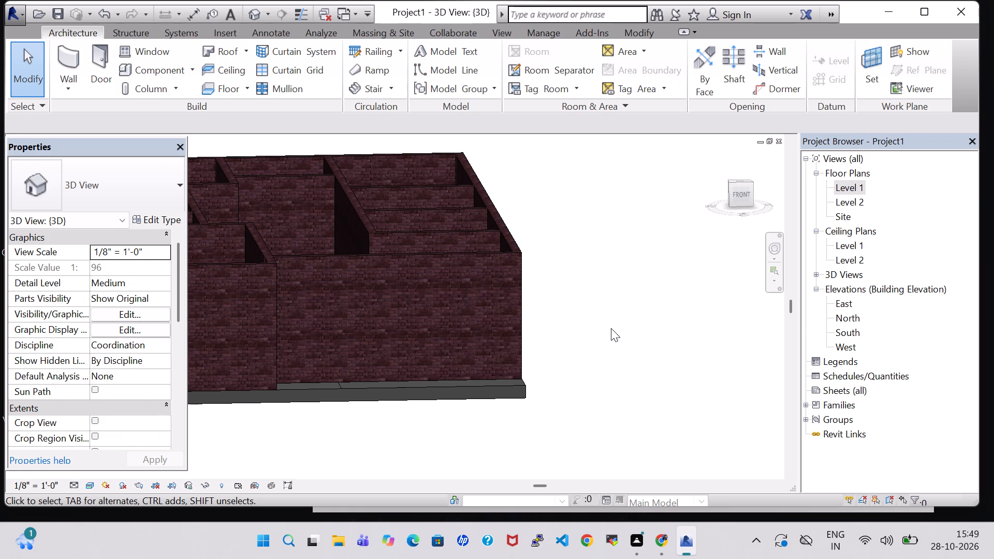
shift+middle_drag(611, 328, 603, 369)
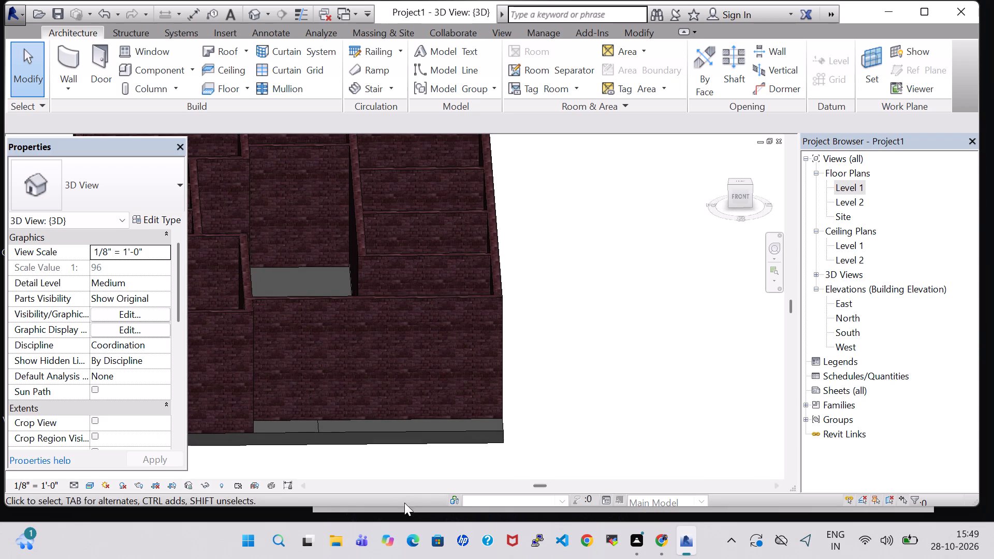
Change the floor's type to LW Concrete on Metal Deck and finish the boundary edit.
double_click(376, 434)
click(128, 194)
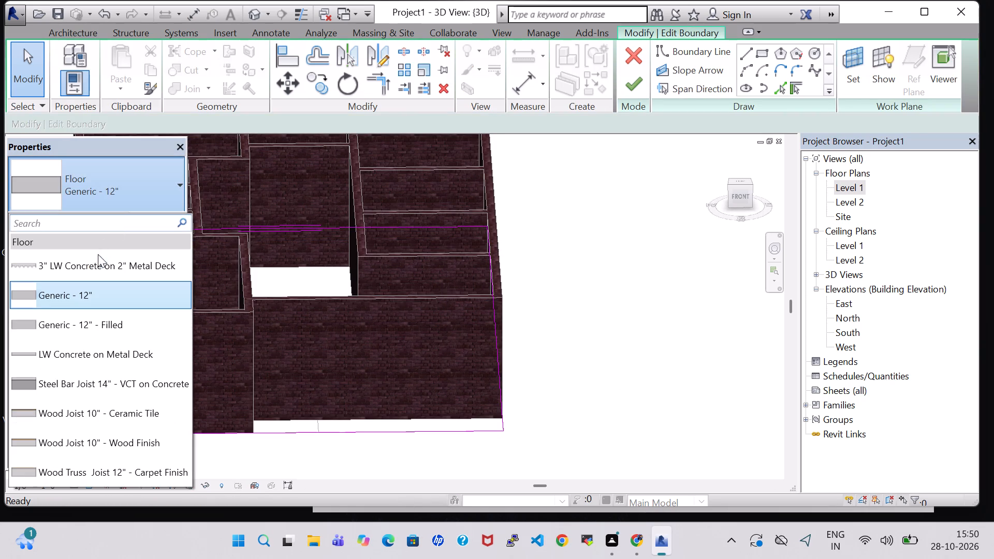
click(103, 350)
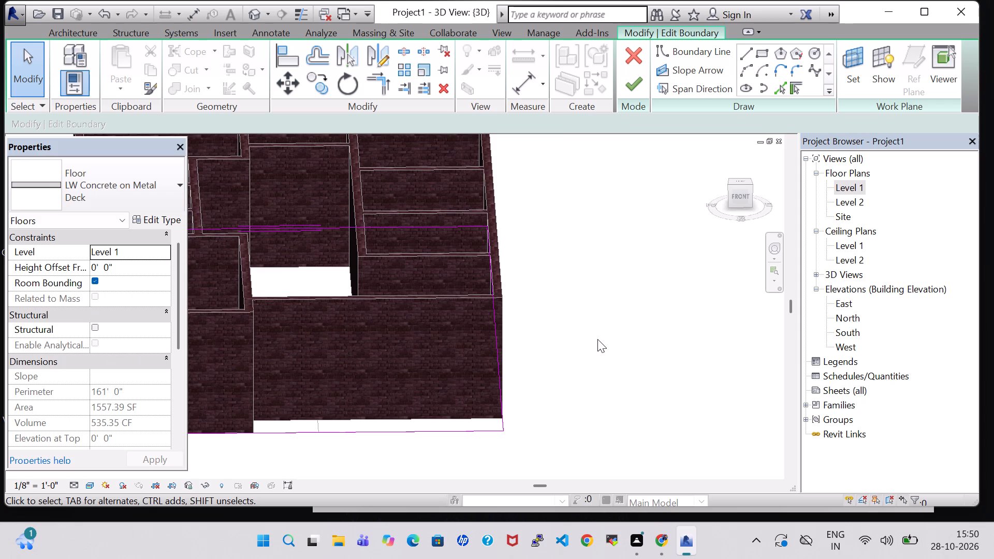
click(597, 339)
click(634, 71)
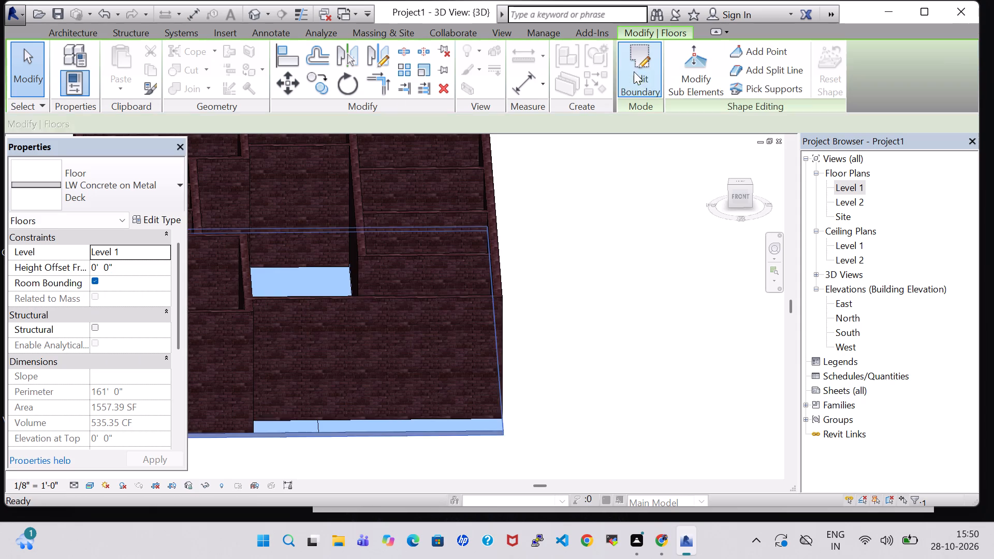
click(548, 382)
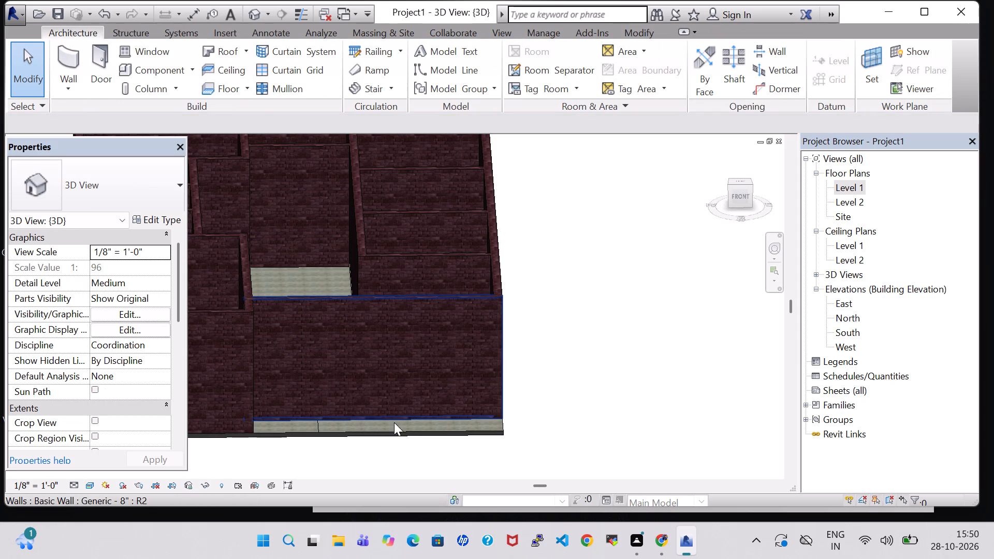
Select the floor at the building's front edge in 3D and change its type to Wood Joist 10" - Ceramic Tile.
click(324, 436)
click(603, 350)
click(369, 431)
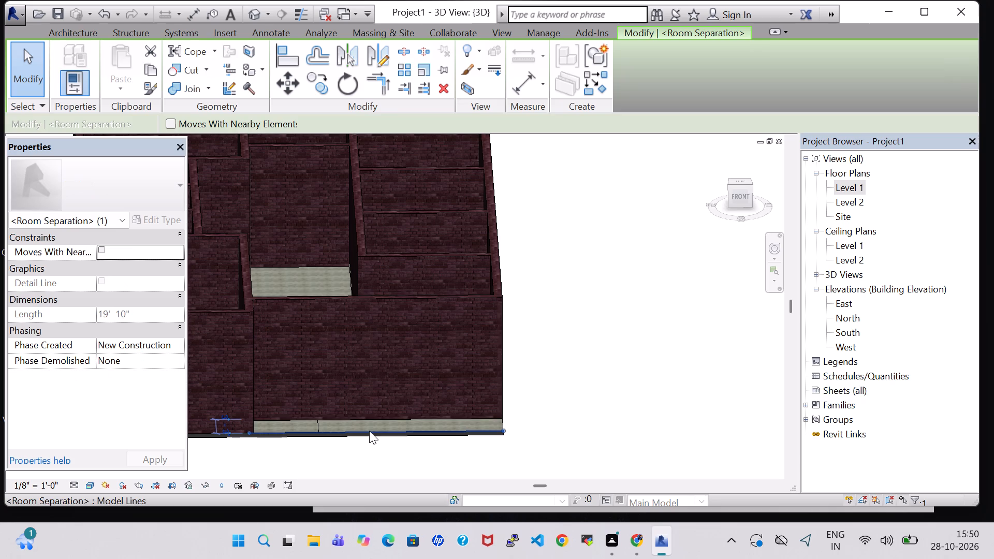
drag(631, 322, 641, 317)
middle_drag(560, 310, 676, 283)
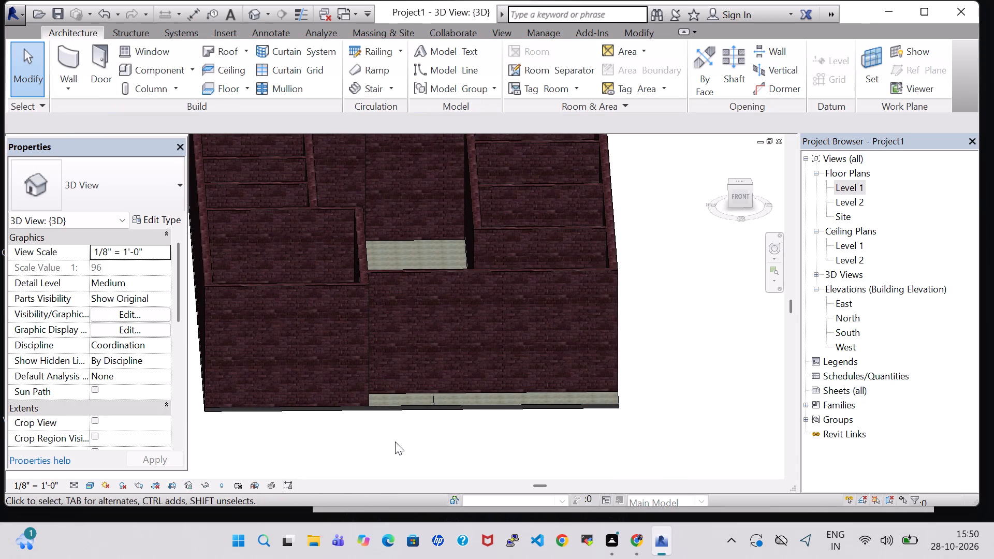
click(407, 405)
click(462, 425)
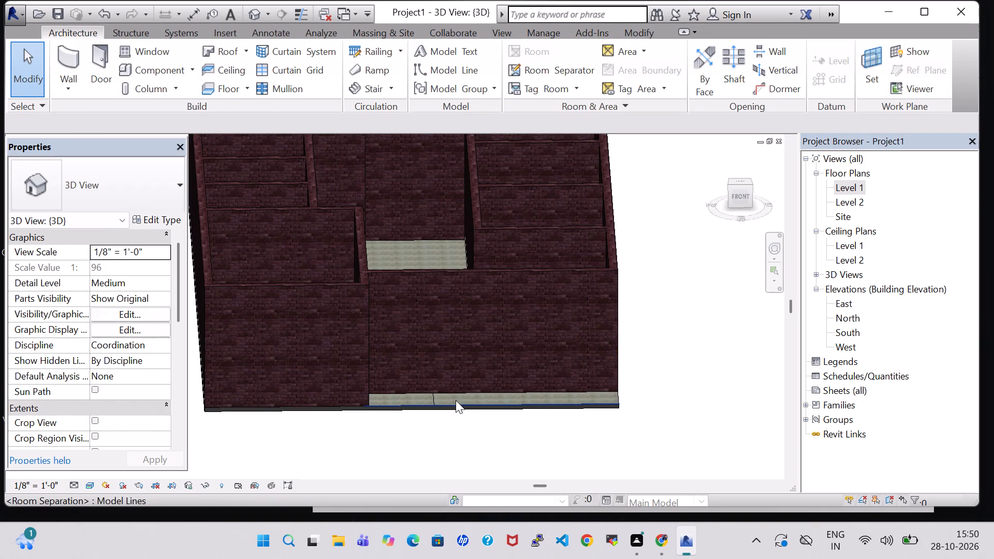
click(456, 406)
click(128, 193)
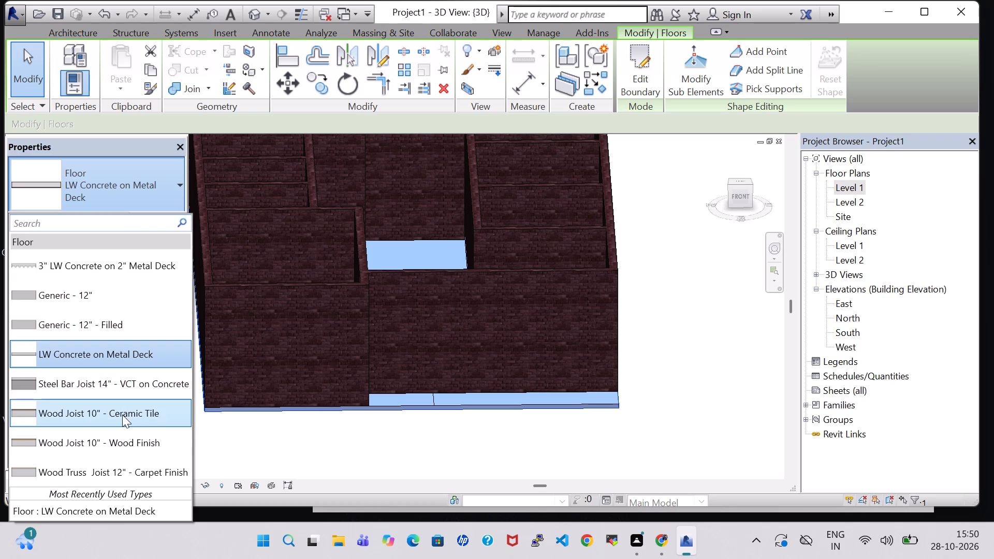
click(133, 419)
click(673, 371)
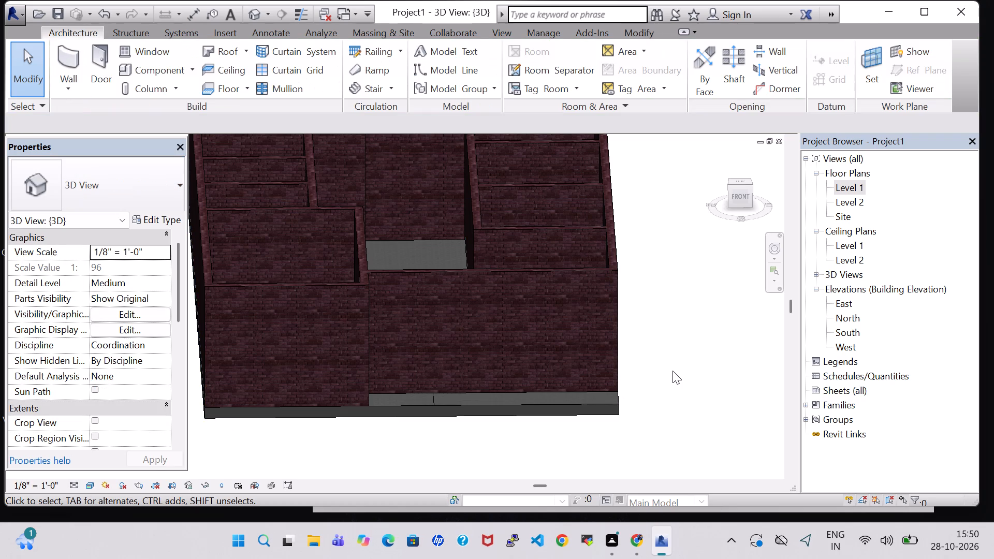
middle_drag(673, 371, 671, 322)
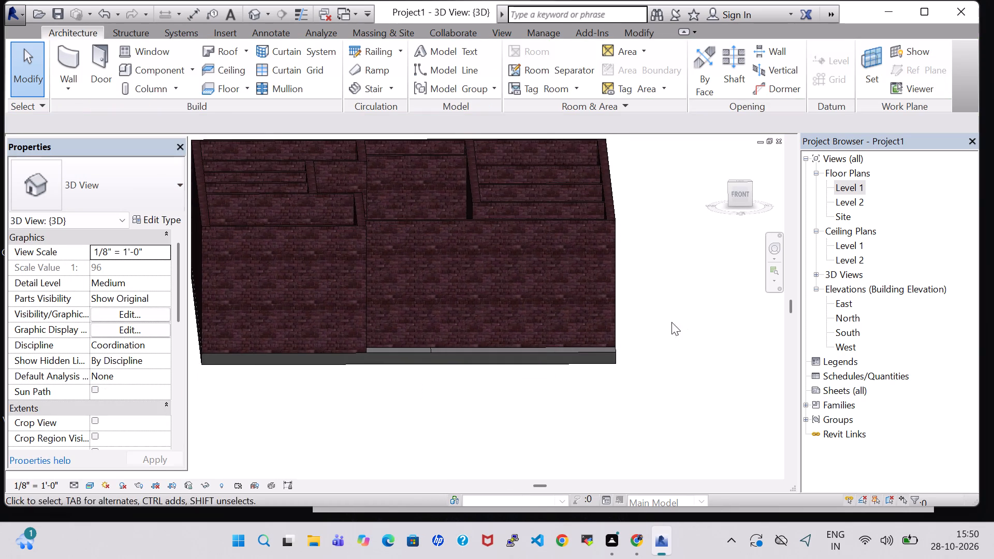
middle_drag(671, 322, 668, 315)
Return to the Level 1 floor plan.
double_click(846, 184)
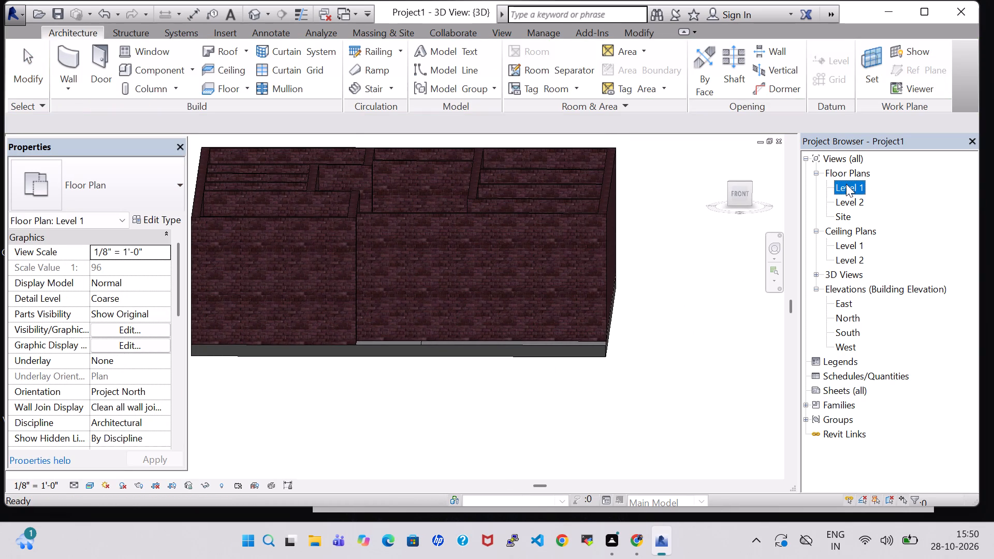
Start a railing path and sketch a 2'-11" segment from the building's outer front wall corner to the entry floor's corner.
scroll(509, 283, down, 6)
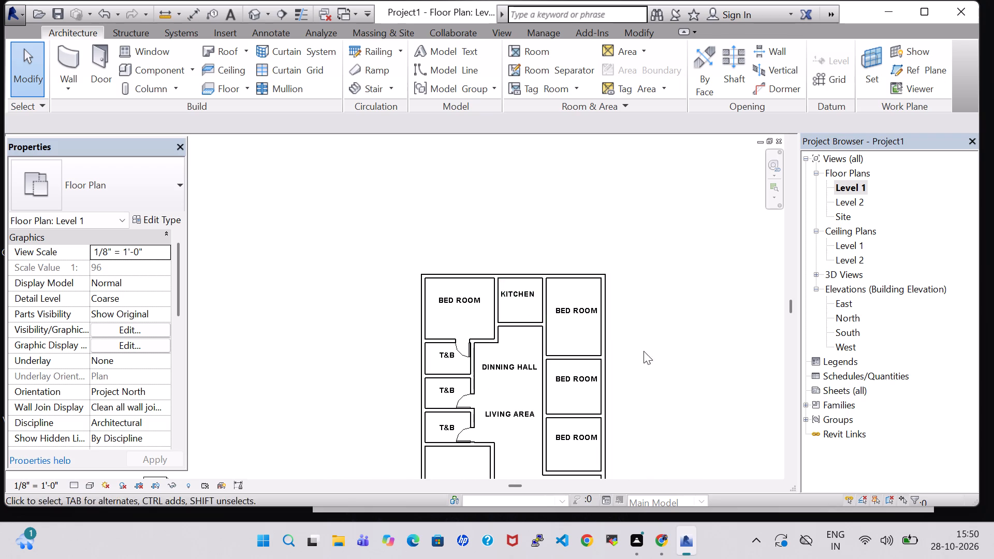
middle_drag(644, 351, 567, 251)
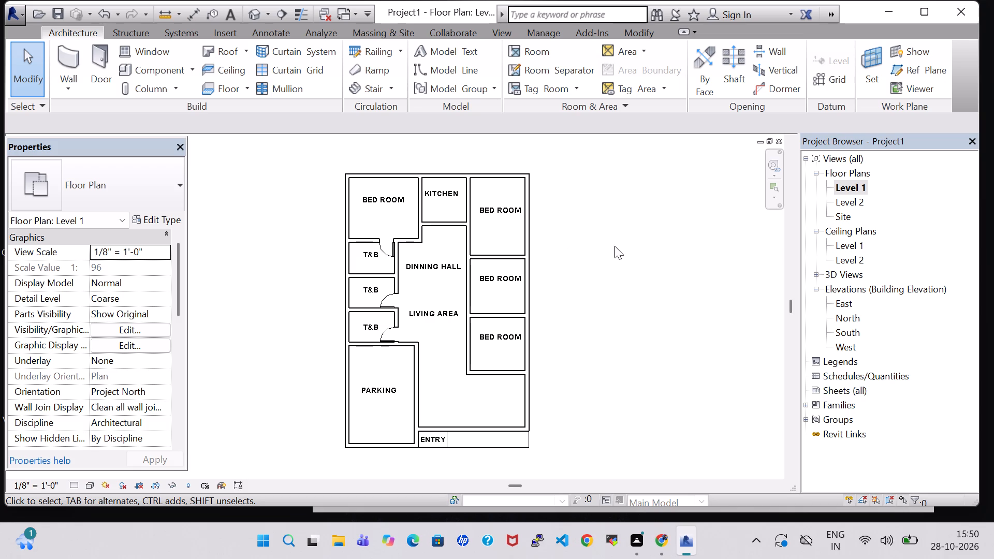
click(629, 326)
scroll(579, 350, up, 1)
middle_drag(579, 350, 665, 346)
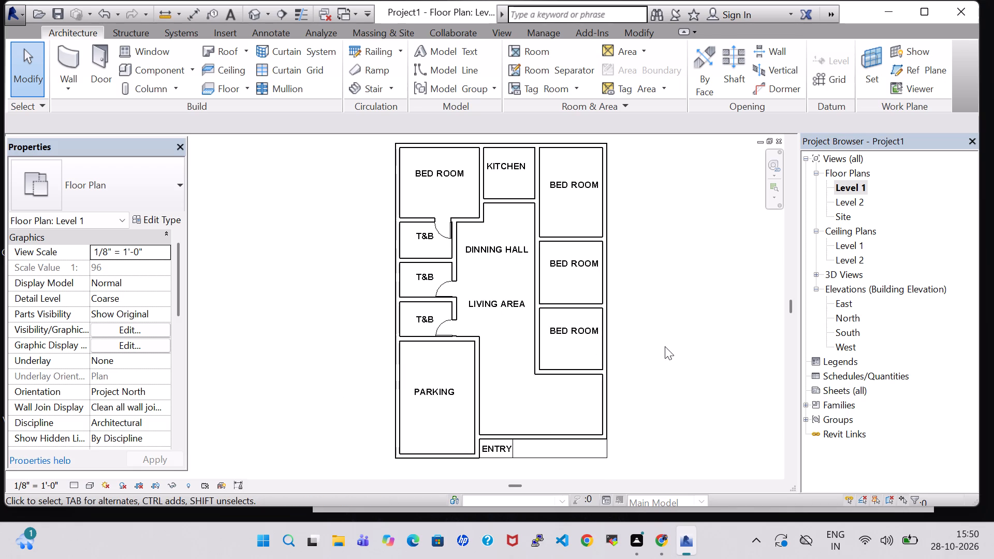
scroll(669, 360, down, 1)
middle_drag(669, 360, 638, 356)
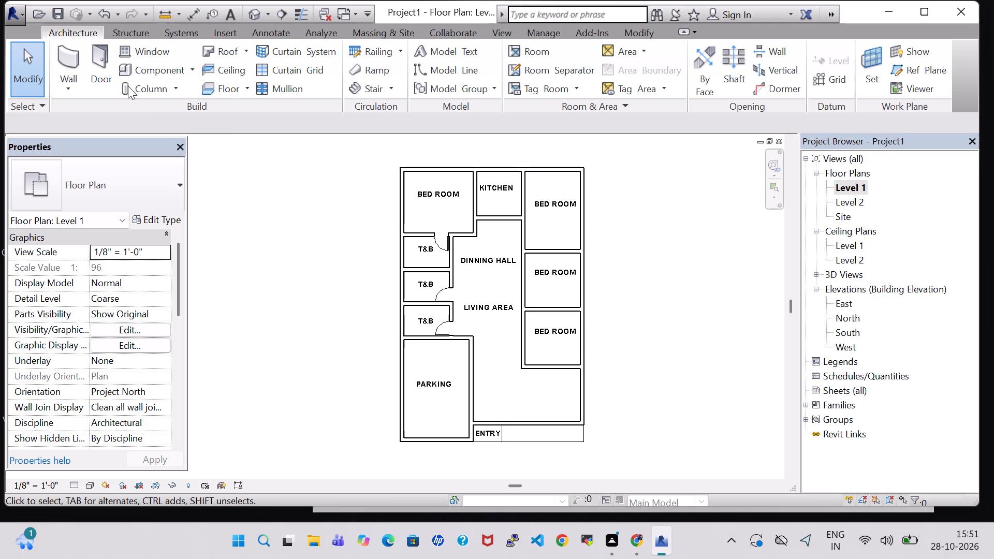
click(375, 46)
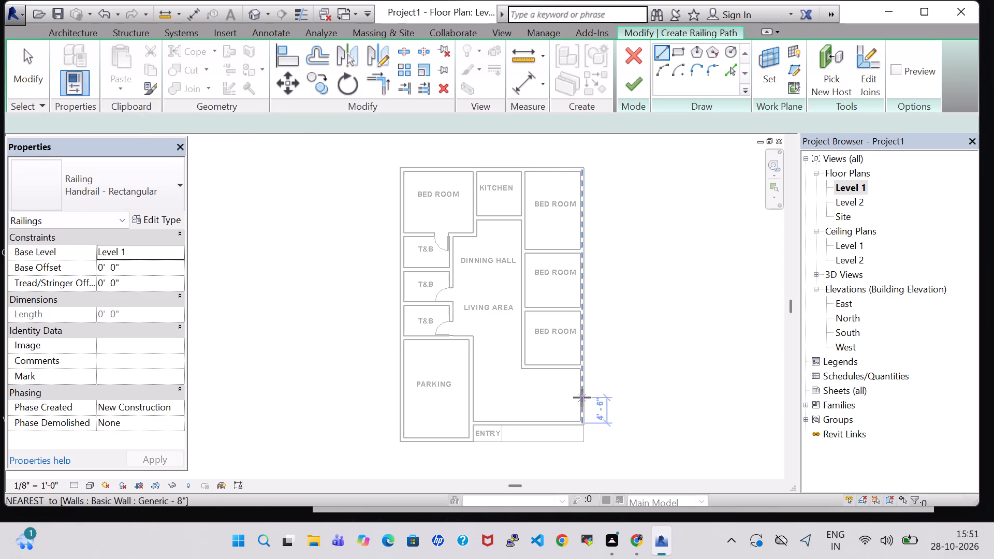
scroll(582, 398, up, 3)
middle_drag(604, 420, 599, 286)
scroll(575, 308, up, 8)
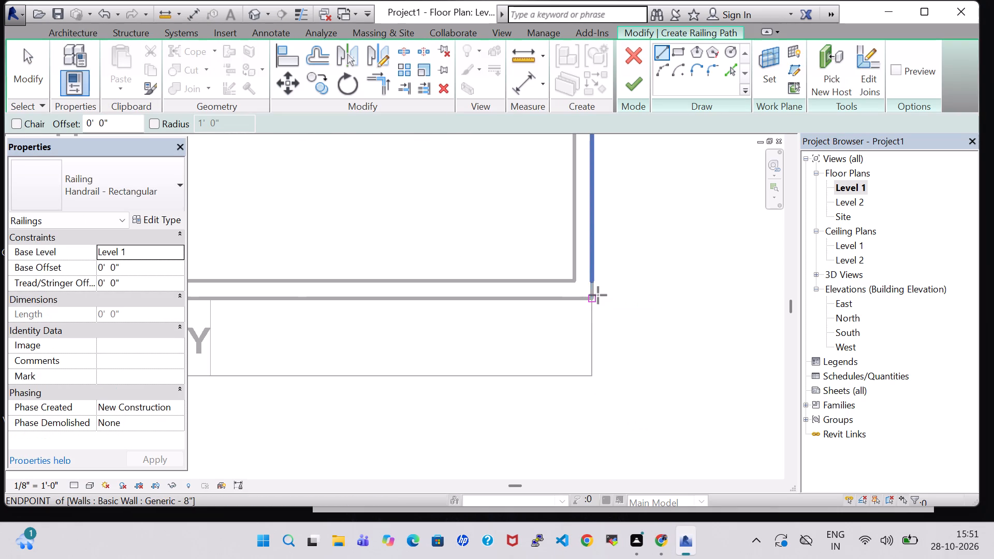
click(592, 301)
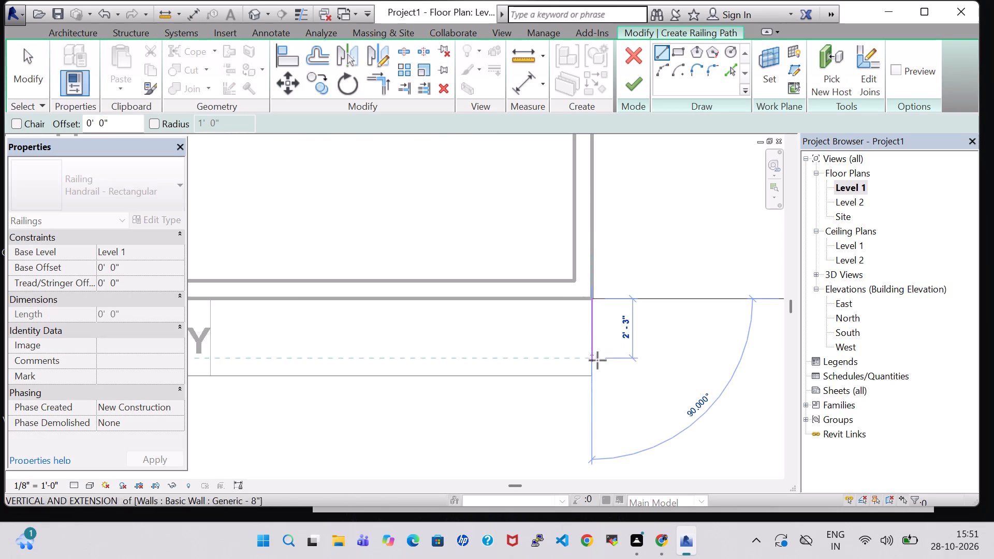
click(593, 372)
Sketch a 14'-5" railing segment along the floor's front edge from the ENTRY separation line to the outer corner and finish the railing.
middle_drag(444, 380, 613, 380)
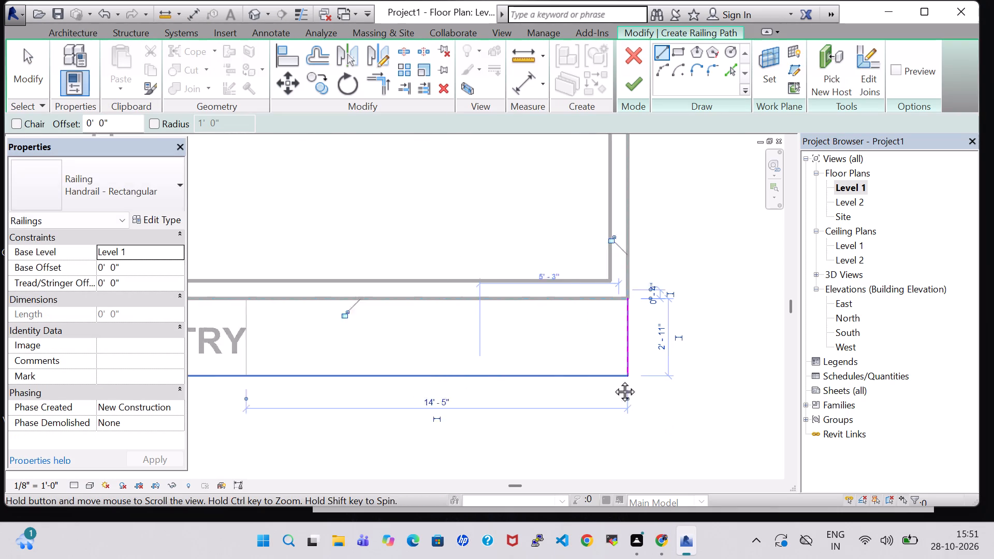
middle_drag(613, 380, 688, 380)
click(319, 378)
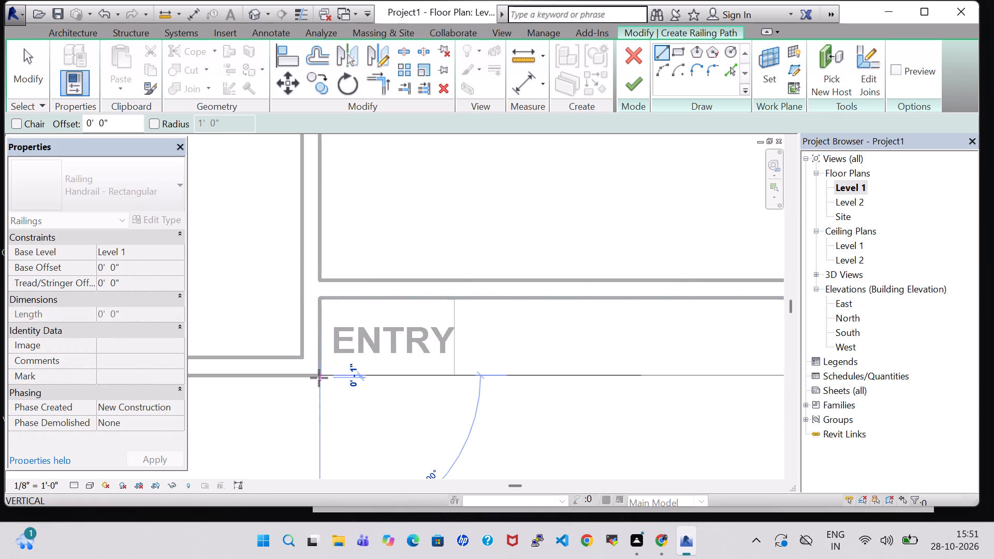
key(Escape)
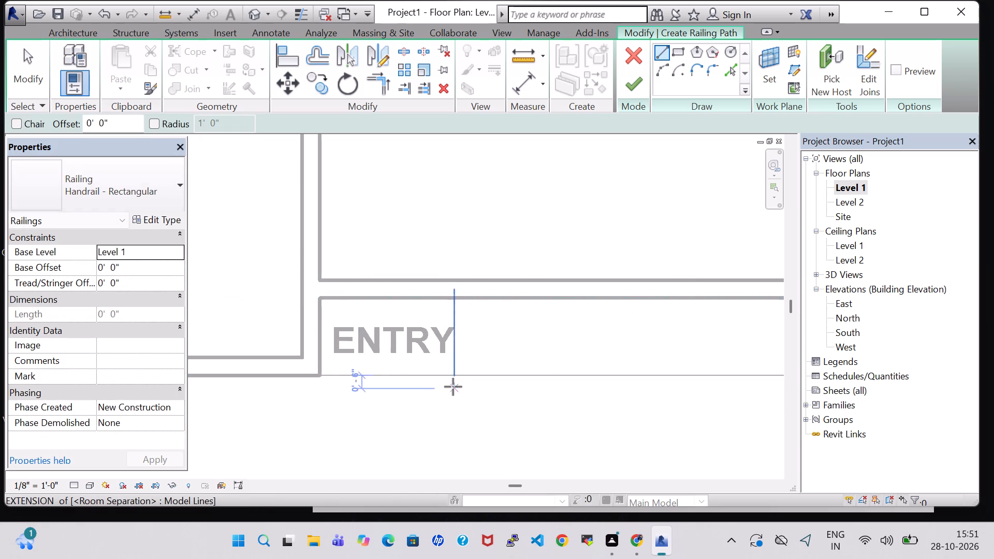
click(456, 376)
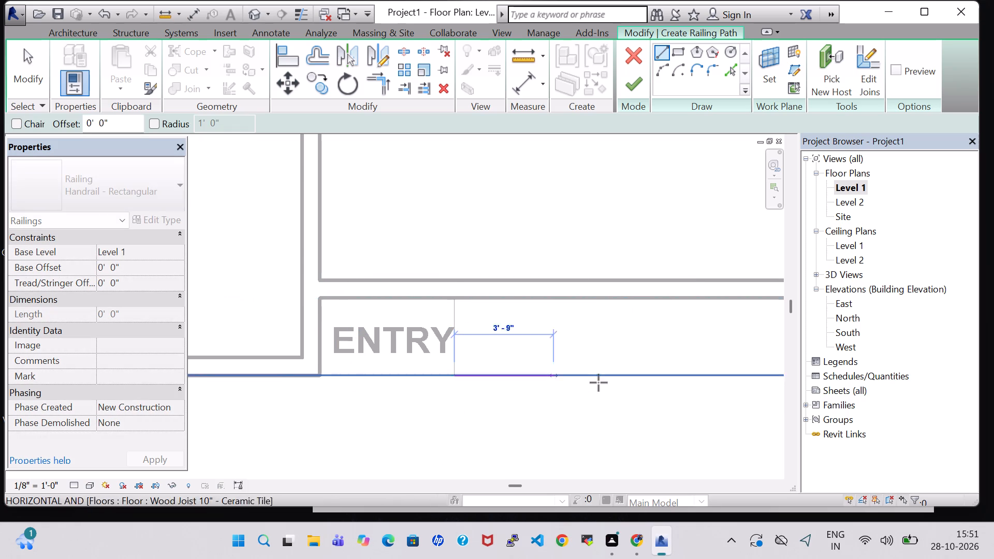
middle_drag(600, 383, 308, 376)
click(539, 370)
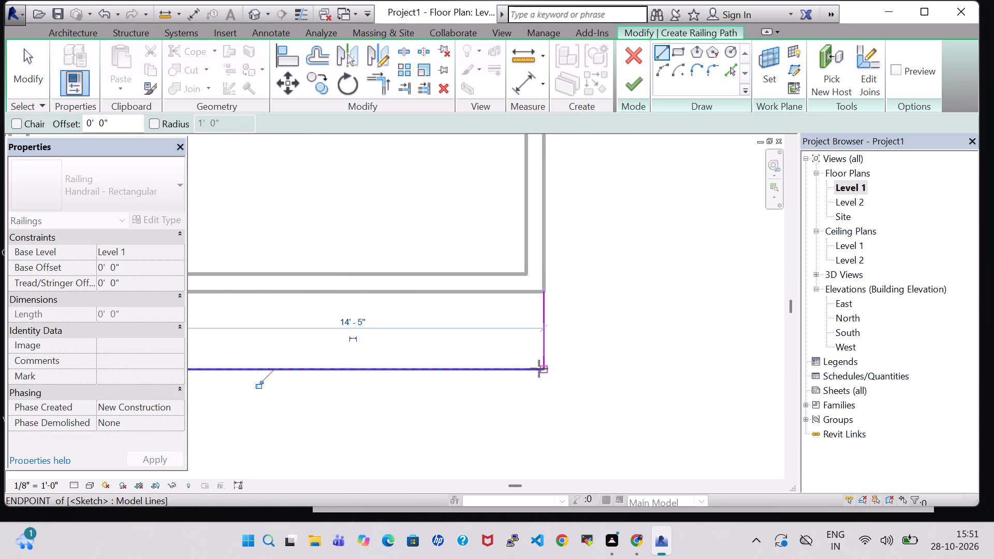
click(621, 80)
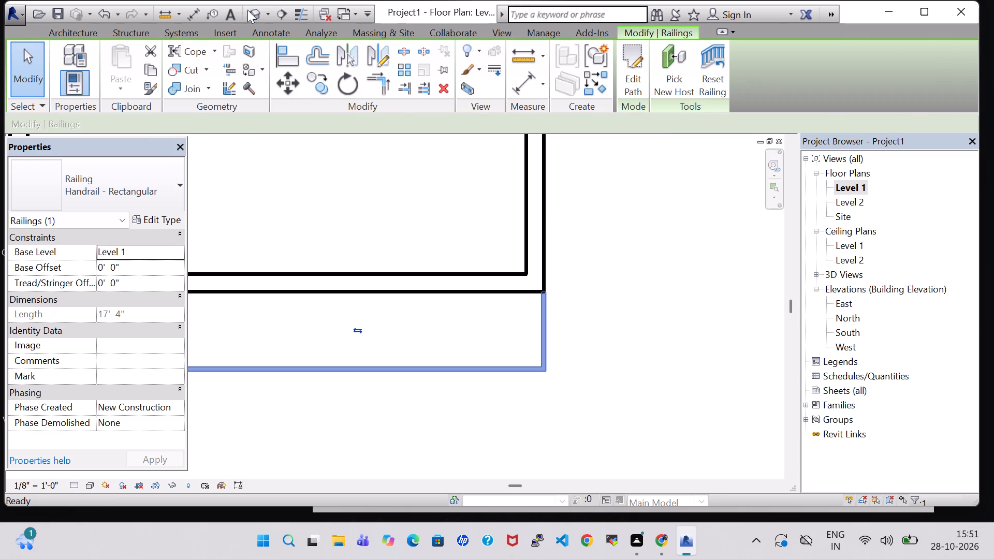
In the 3D view, change the front railing's type to Glass Panel - Bottom Fill and check both of its sides.
click(247, 10)
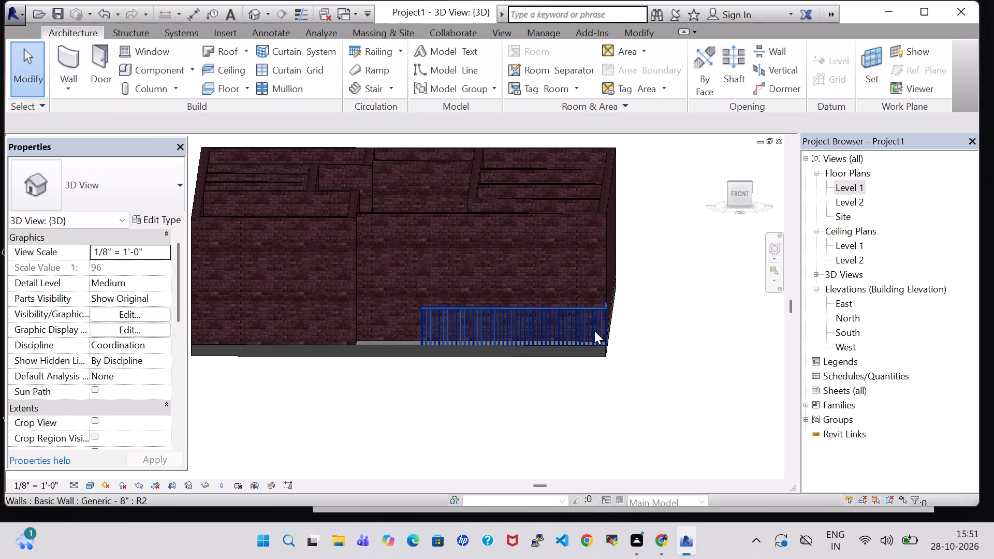
click(580, 311)
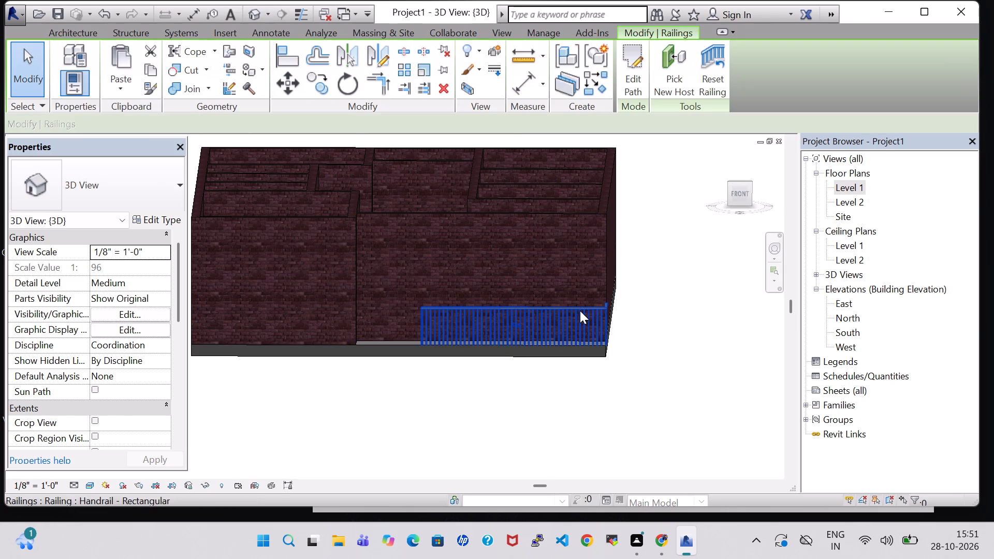
click(153, 197)
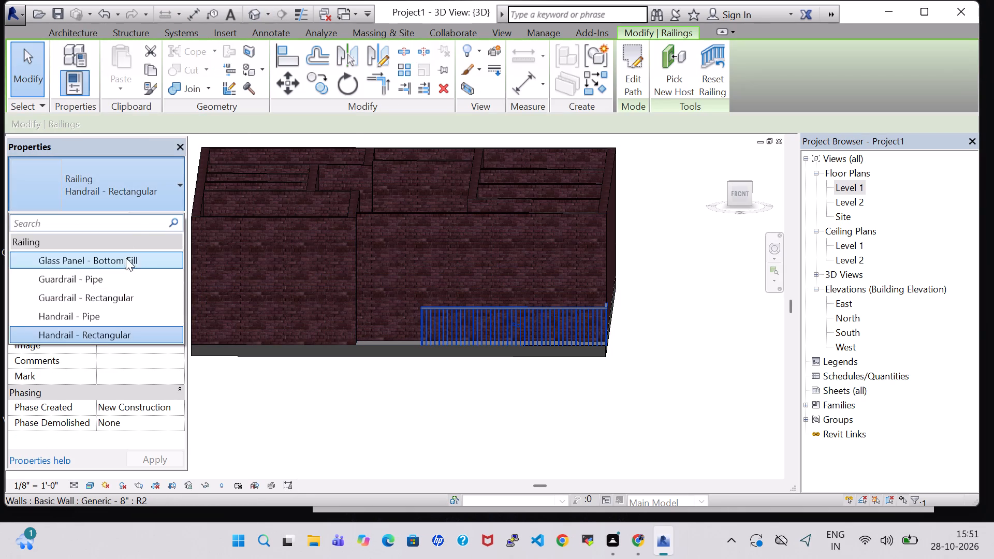
click(126, 256)
click(633, 356)
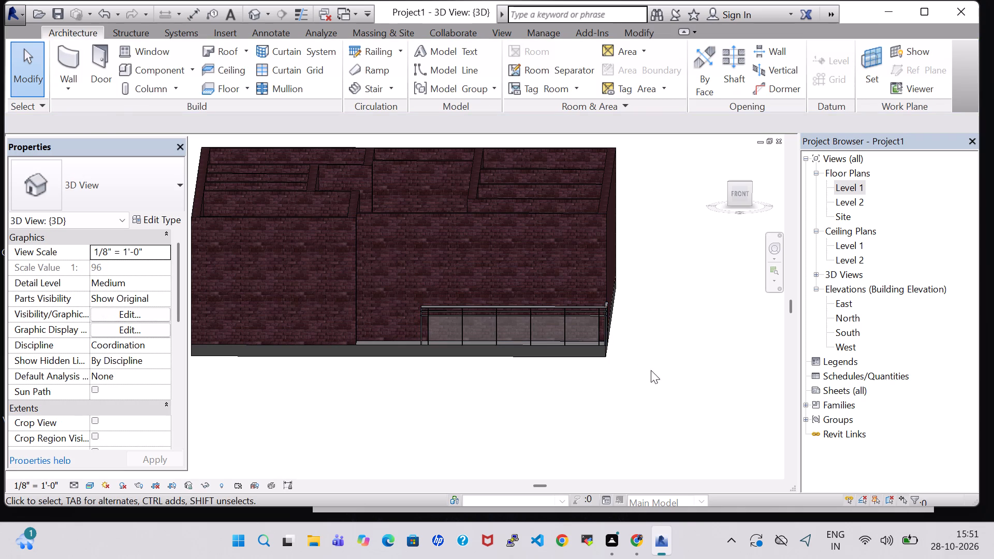
middle_drag(661, 377, 632, 385)
shift+middle_drag(626, 387, 570, 403)
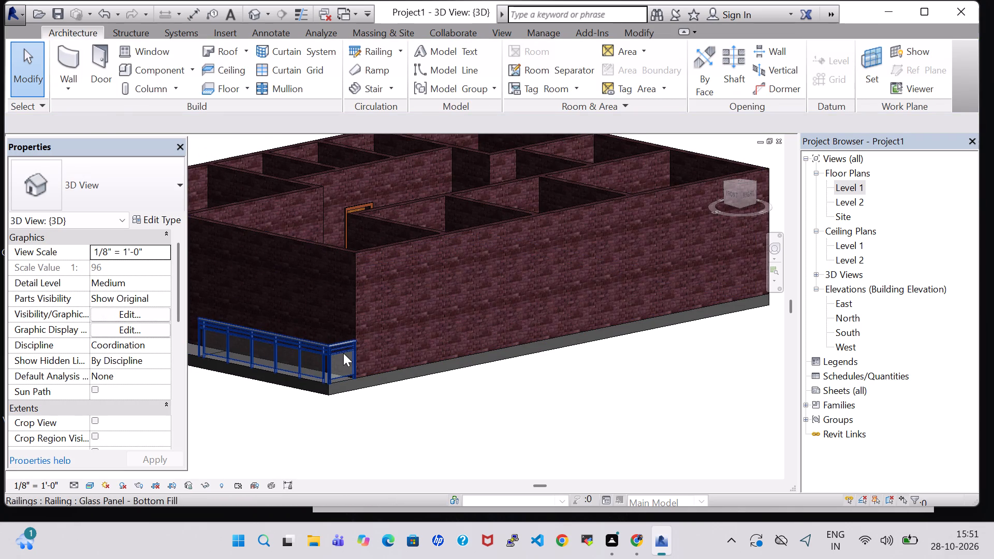
click(343, 346)
click(413, 446)
shift+middle_drag(403, 446, 477, 443)
Return to the Level 1 floor plan and start a new stair for the area behind the entry.
double_click(851, 181)
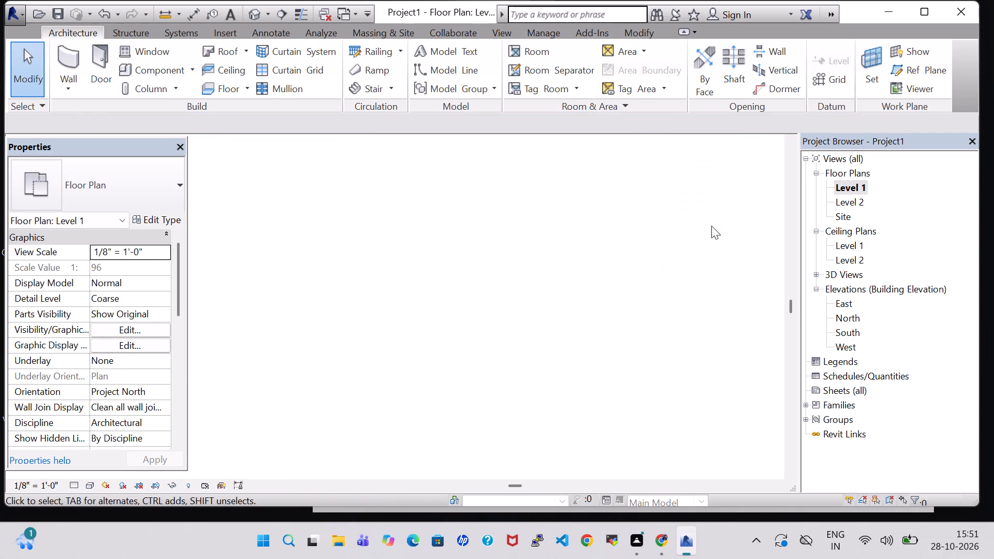
scroll(634, 316, down, 5)
middle_drag(634, 309, 623, 354)
scroll(623, 355, down, 2)
click(363, 95)
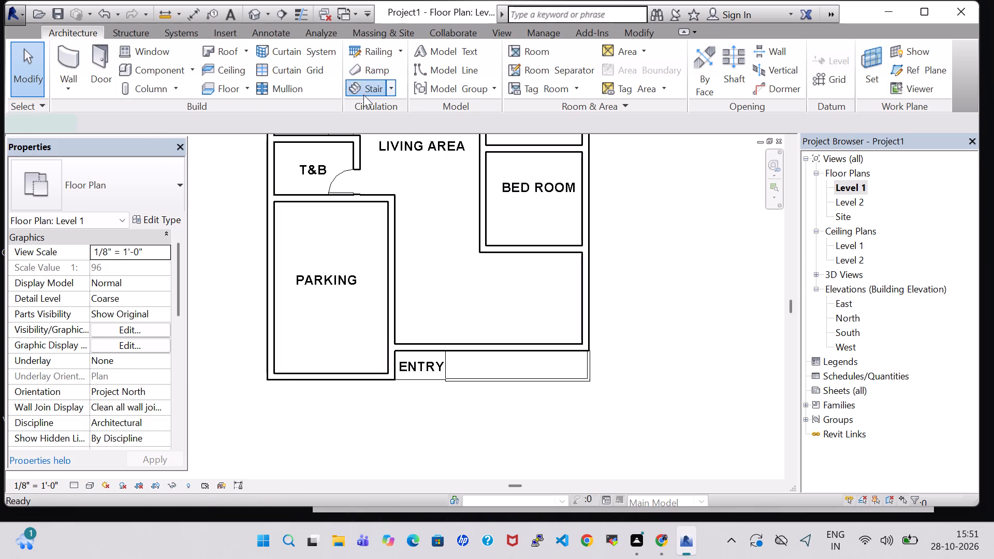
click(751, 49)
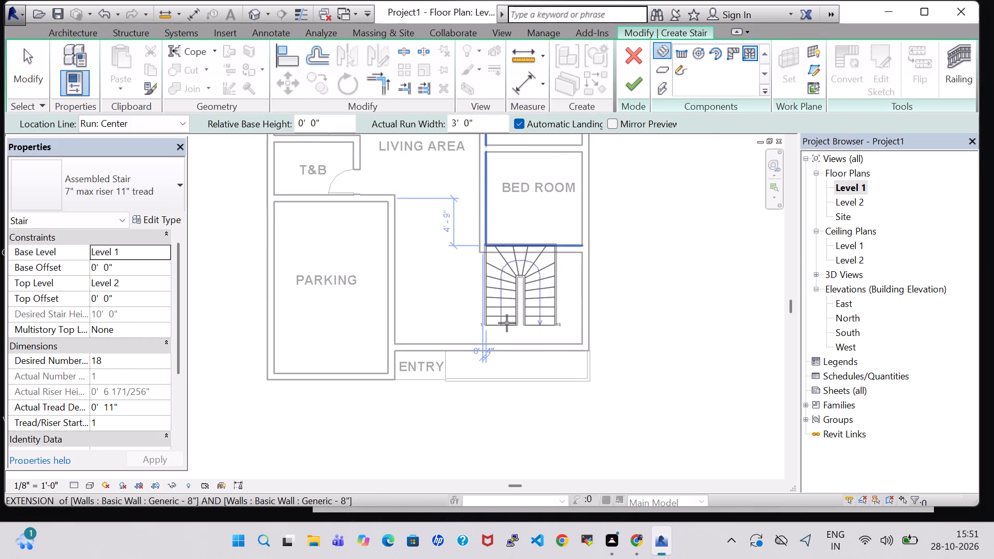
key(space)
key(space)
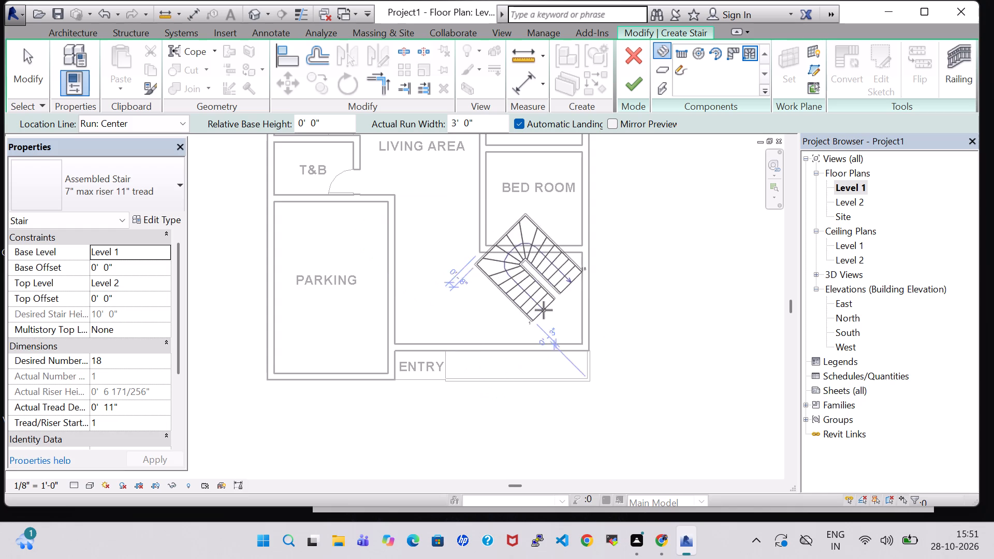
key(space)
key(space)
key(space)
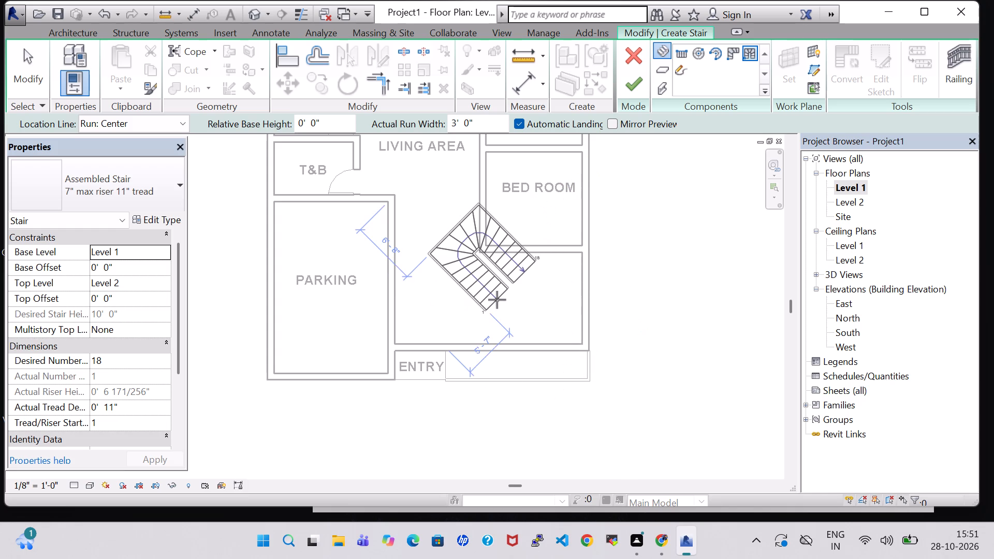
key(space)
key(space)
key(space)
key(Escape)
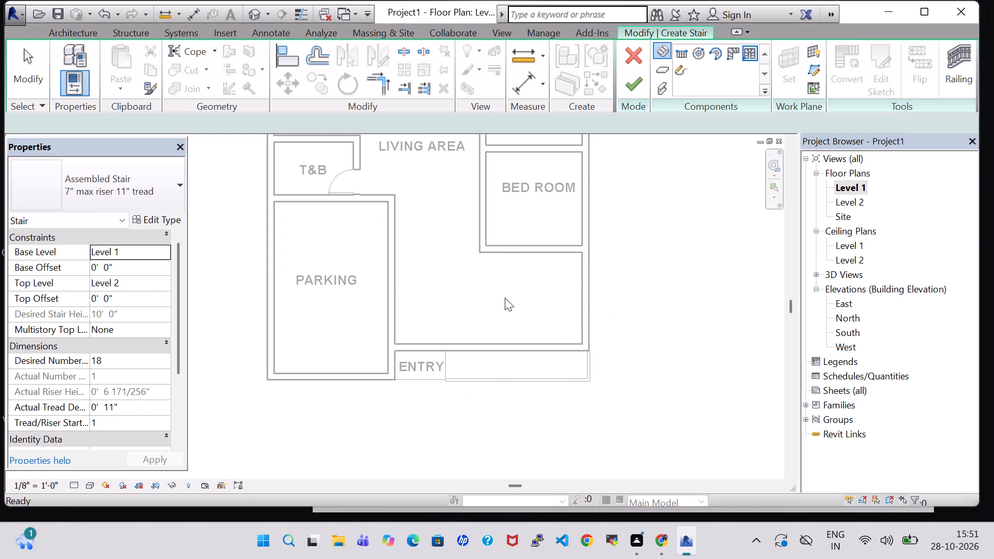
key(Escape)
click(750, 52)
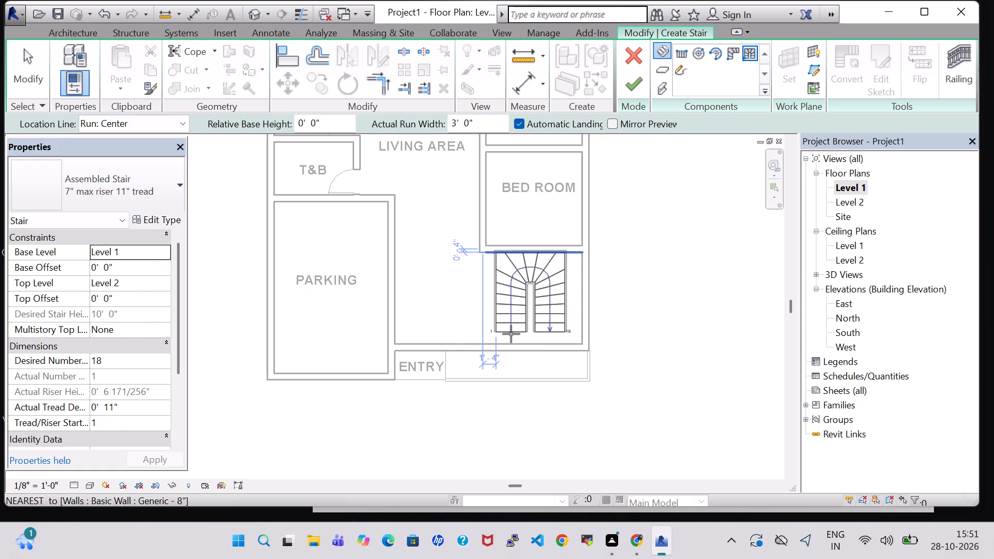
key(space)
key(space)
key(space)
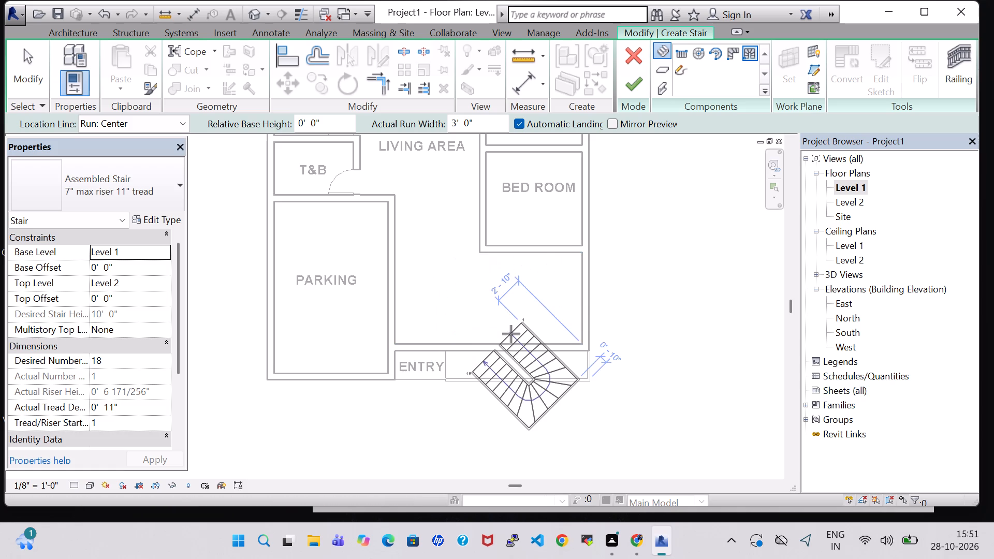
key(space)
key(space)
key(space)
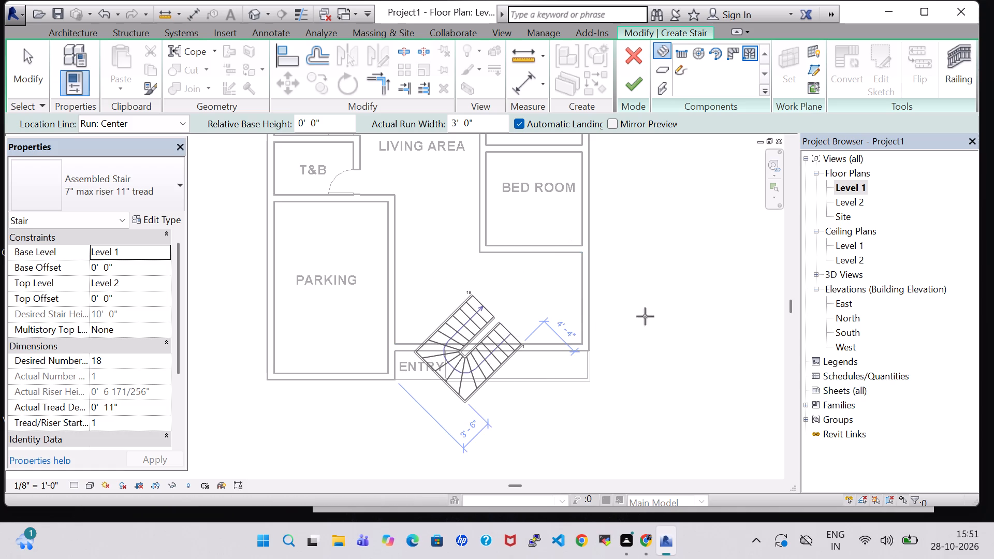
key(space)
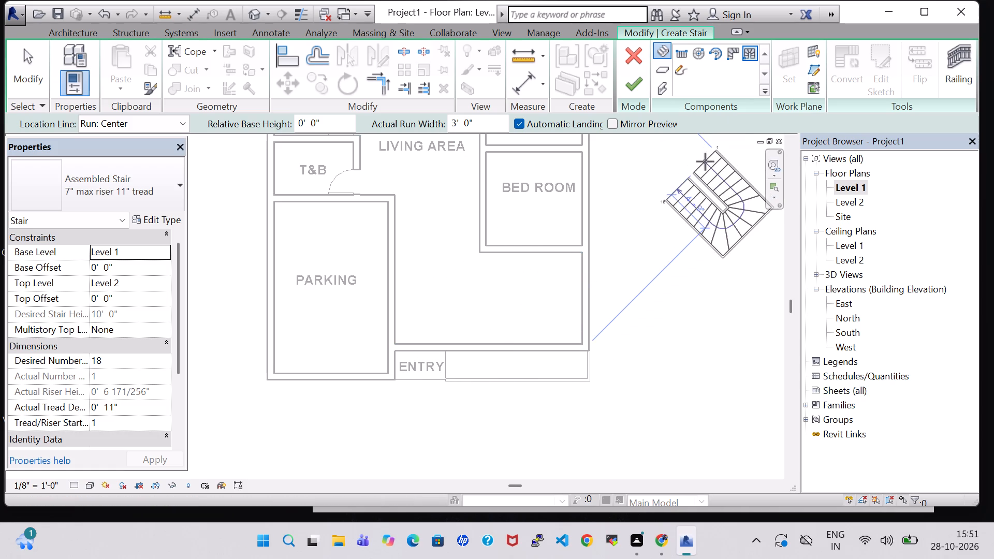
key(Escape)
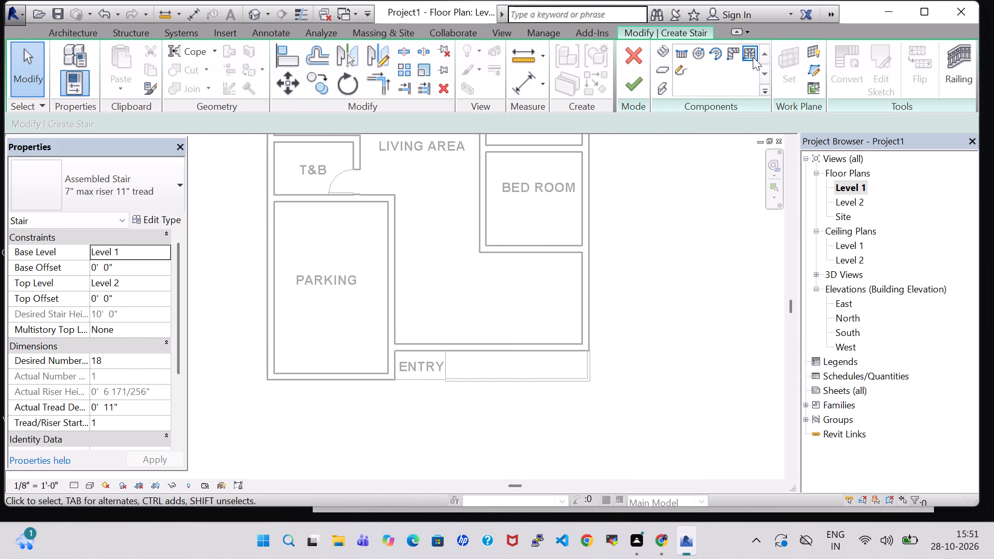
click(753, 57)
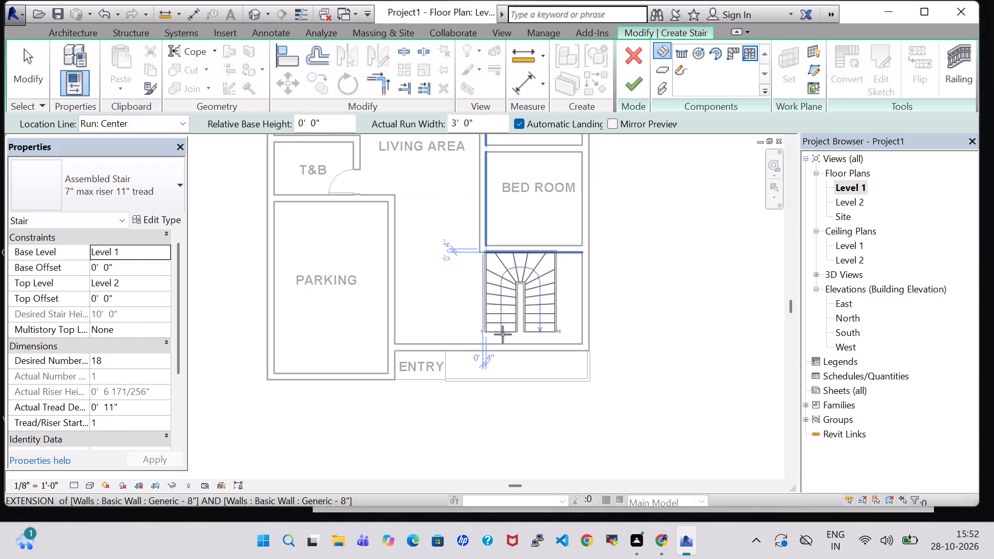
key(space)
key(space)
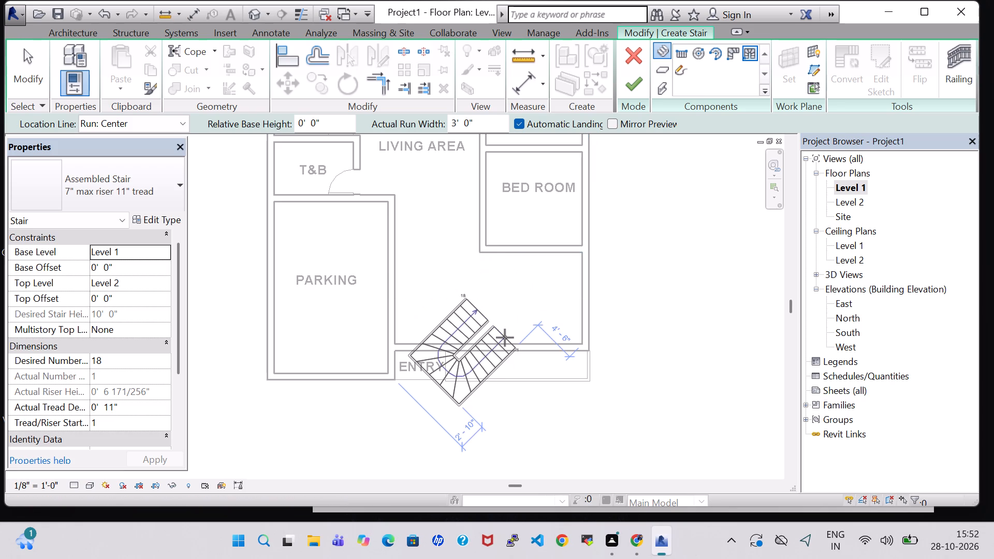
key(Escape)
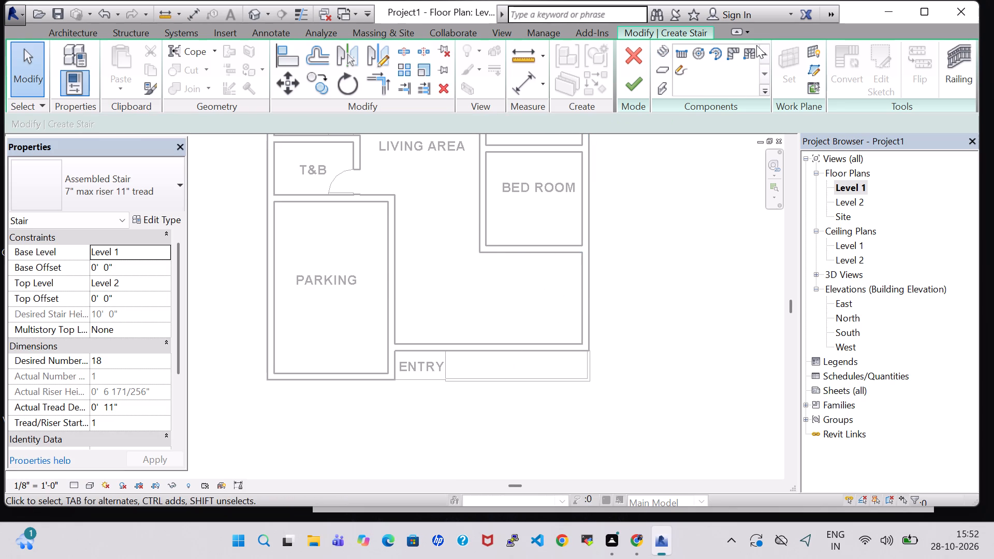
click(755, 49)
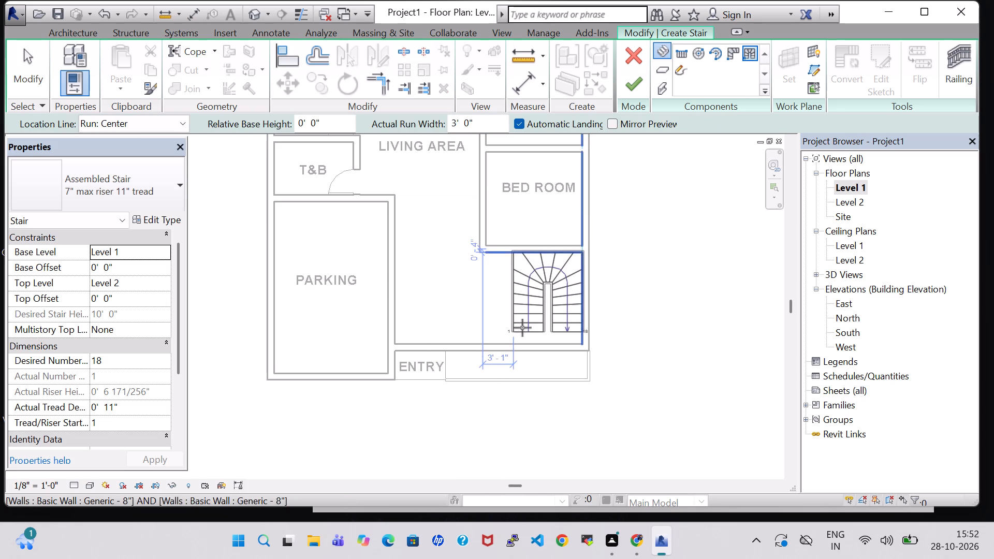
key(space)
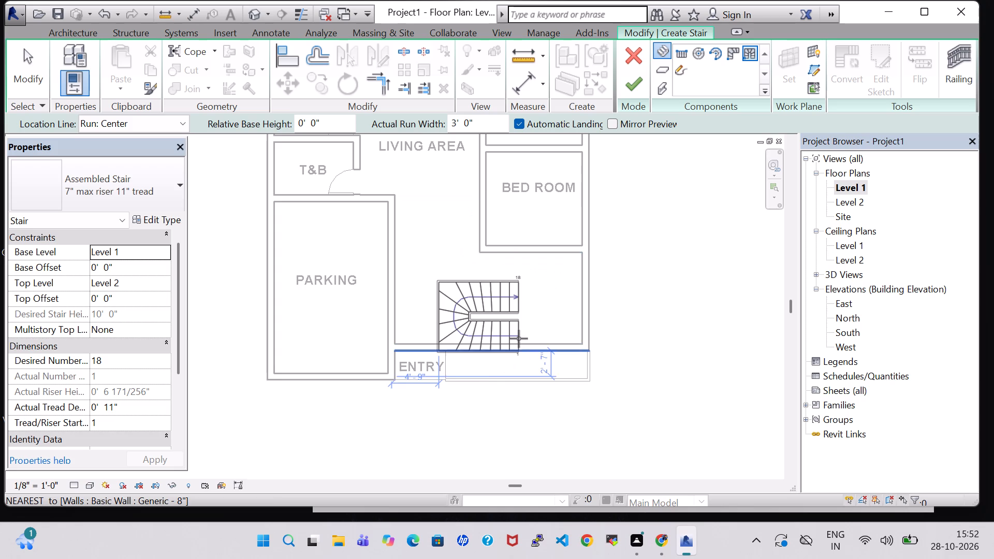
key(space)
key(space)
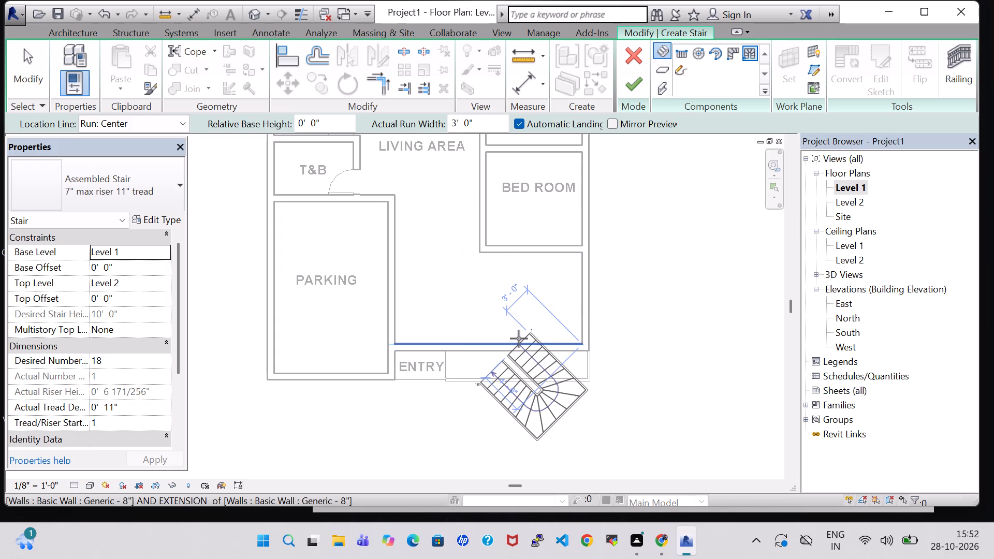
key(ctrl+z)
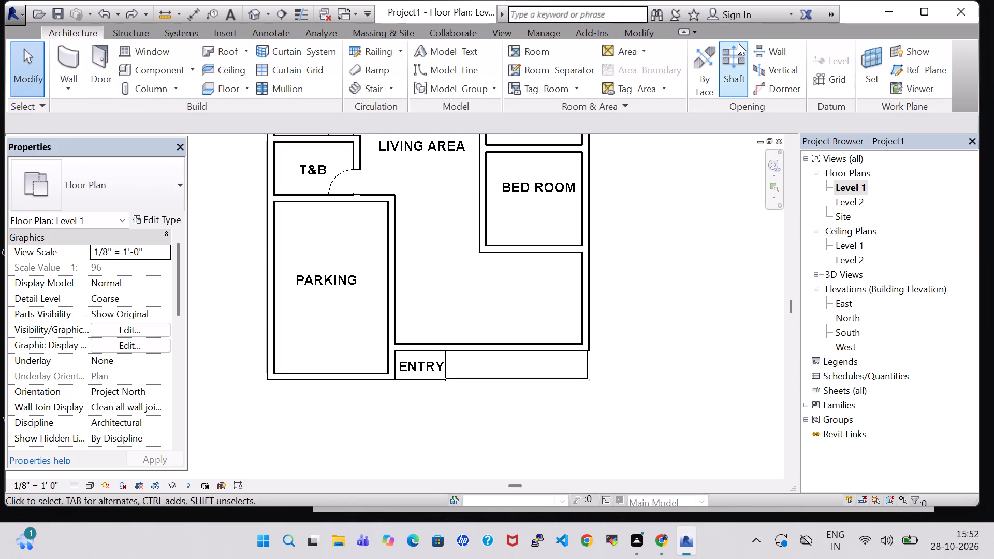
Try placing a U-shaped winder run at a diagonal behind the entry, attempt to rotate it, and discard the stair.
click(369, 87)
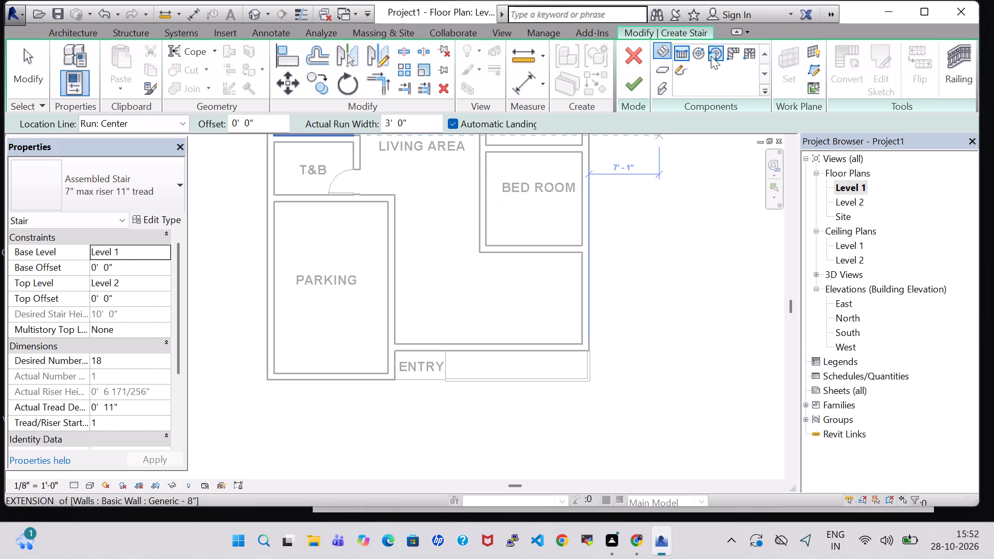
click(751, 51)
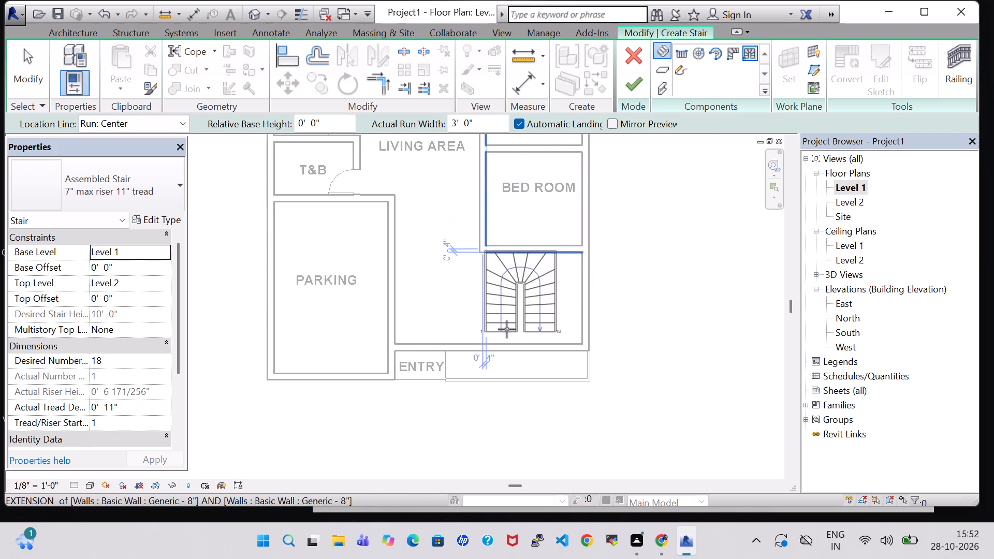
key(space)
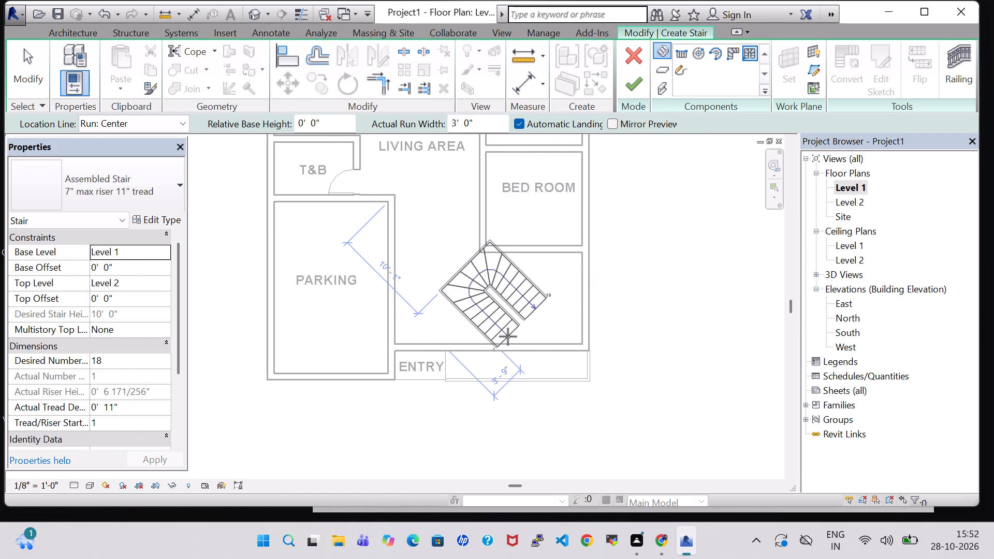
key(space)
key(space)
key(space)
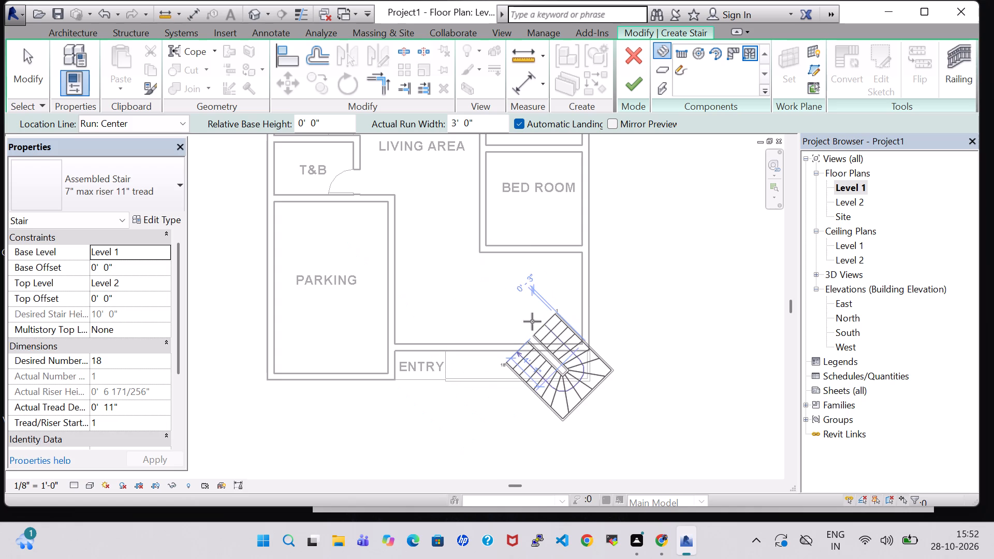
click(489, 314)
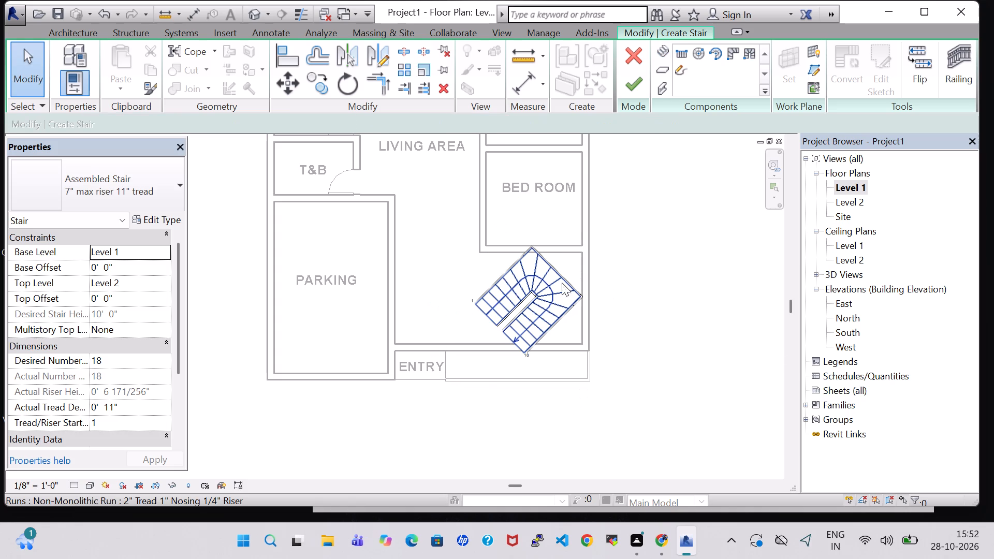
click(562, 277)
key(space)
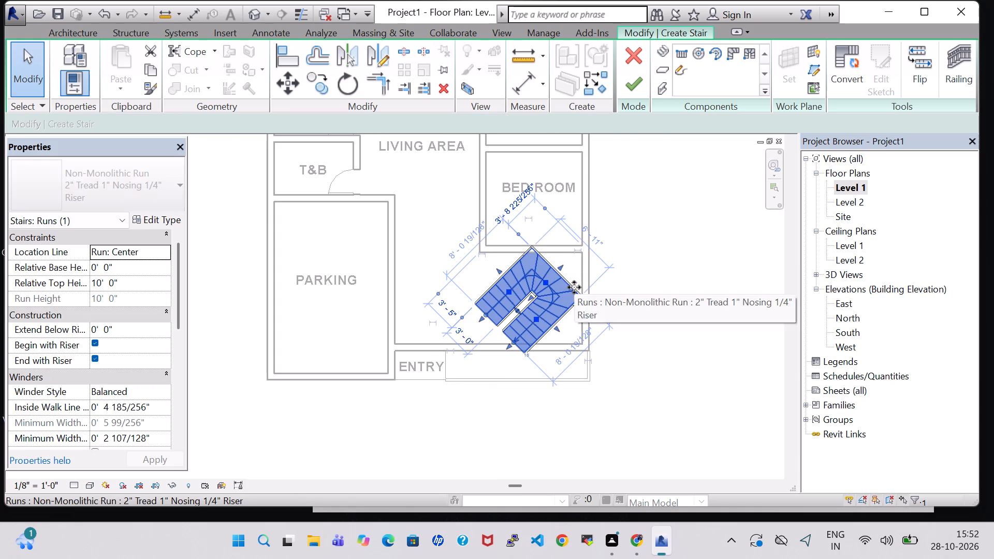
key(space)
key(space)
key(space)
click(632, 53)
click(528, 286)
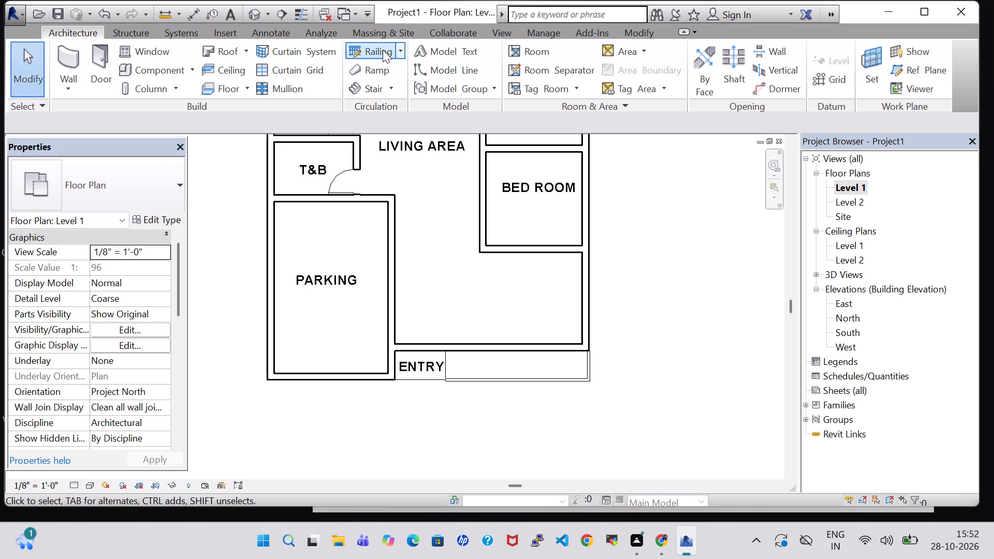
Place a U-shaped winder stair behind the entry, its open end aligned with the bedroom's living-area wall and about 1'-2" off the bedroom, and finish it.
click(367, 87)
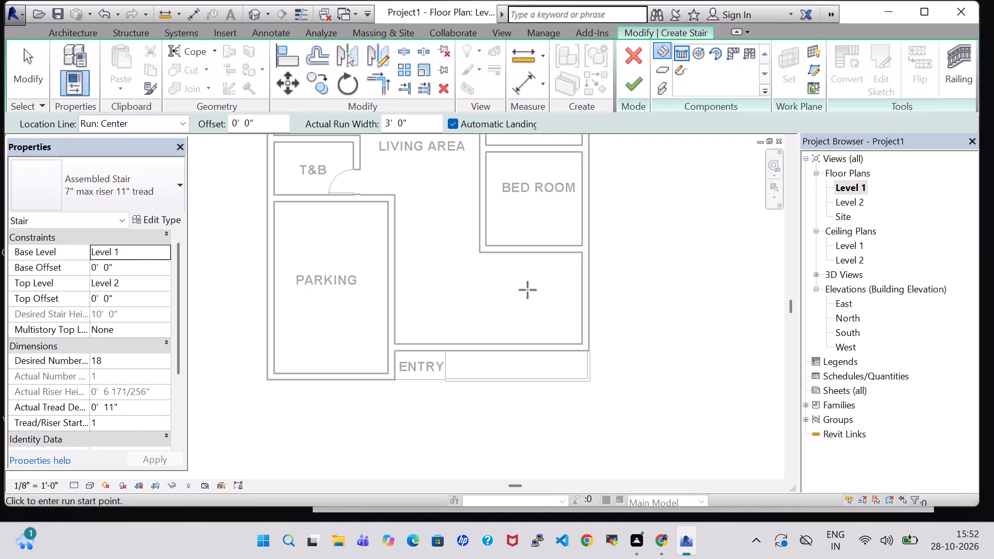
click(747, 53)
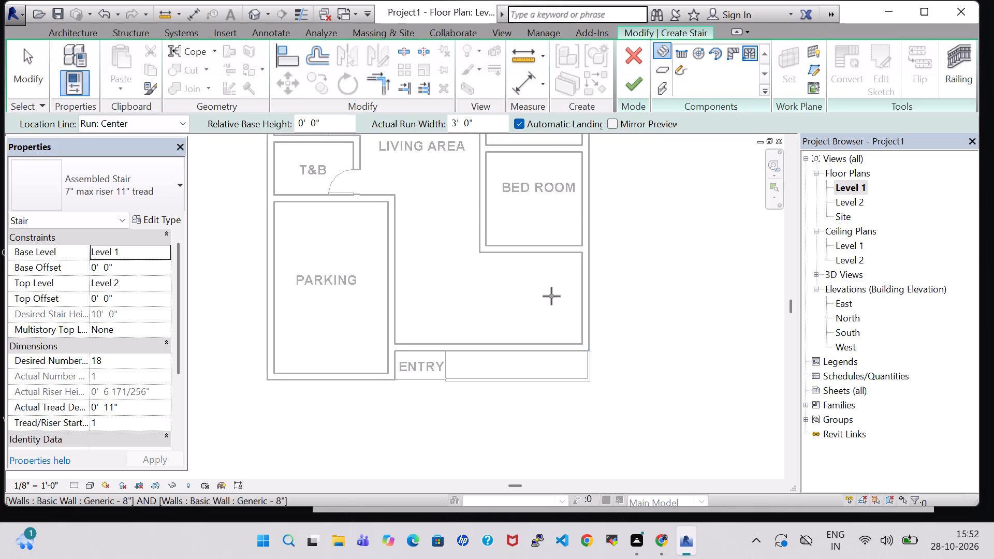
key(space)
key(space)
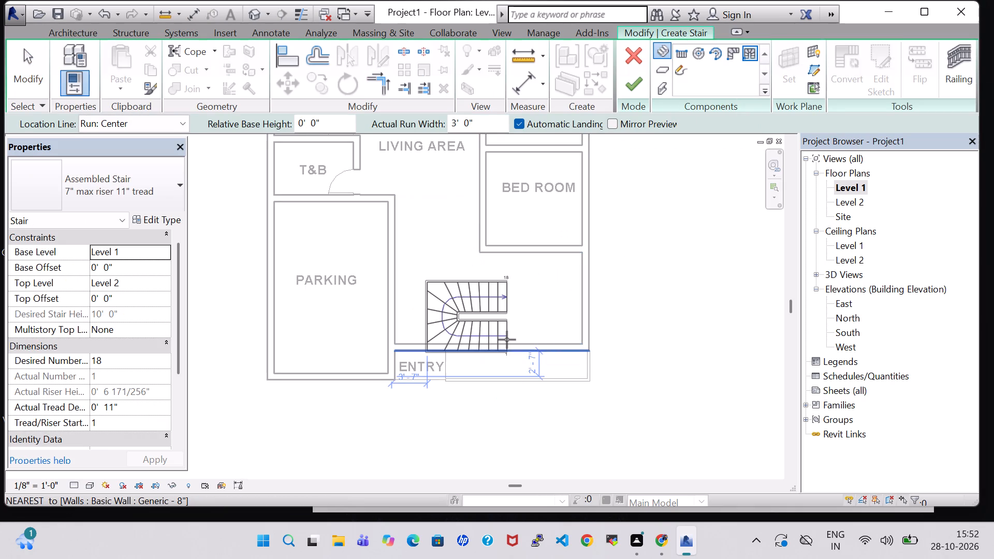
key(space)
key(space)
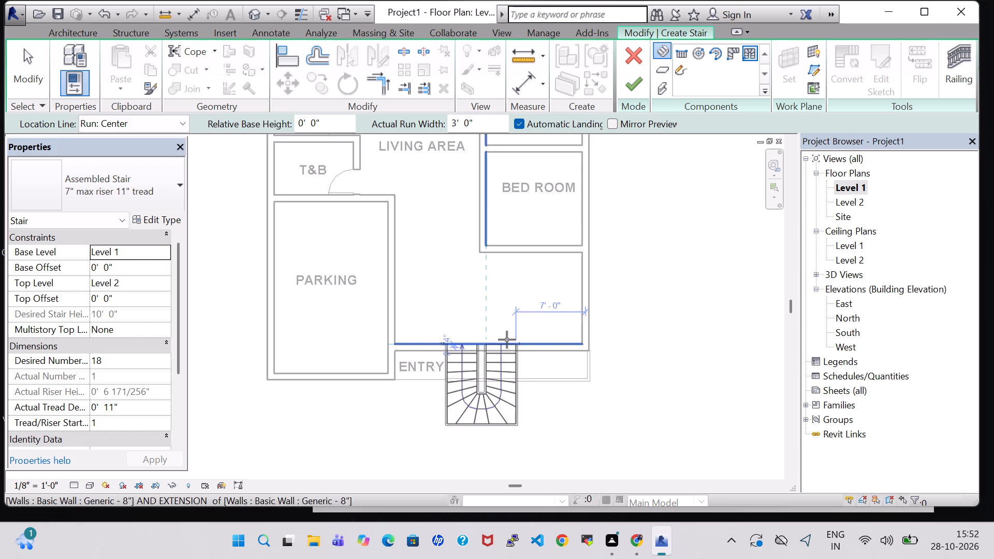
key(space)
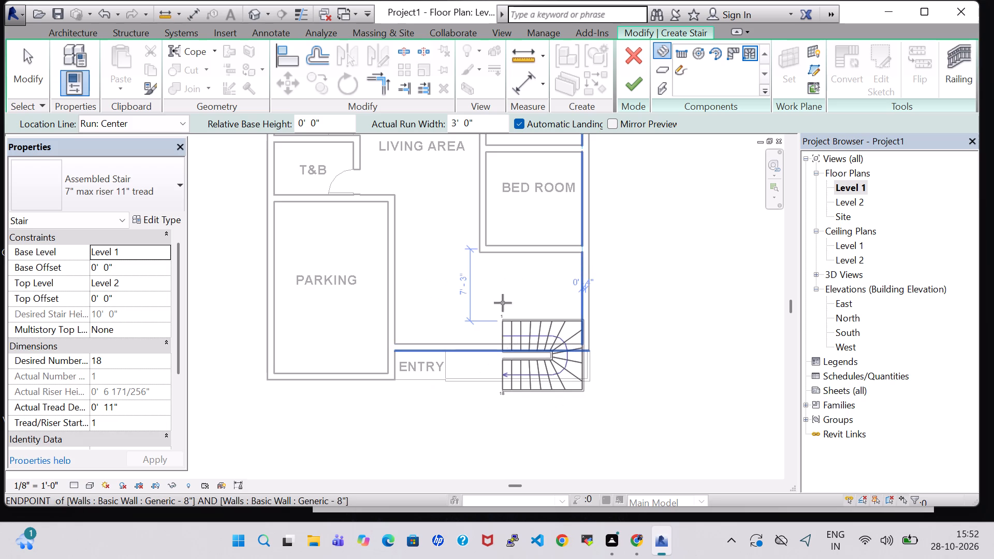
scroll(500, 297, up, 3)
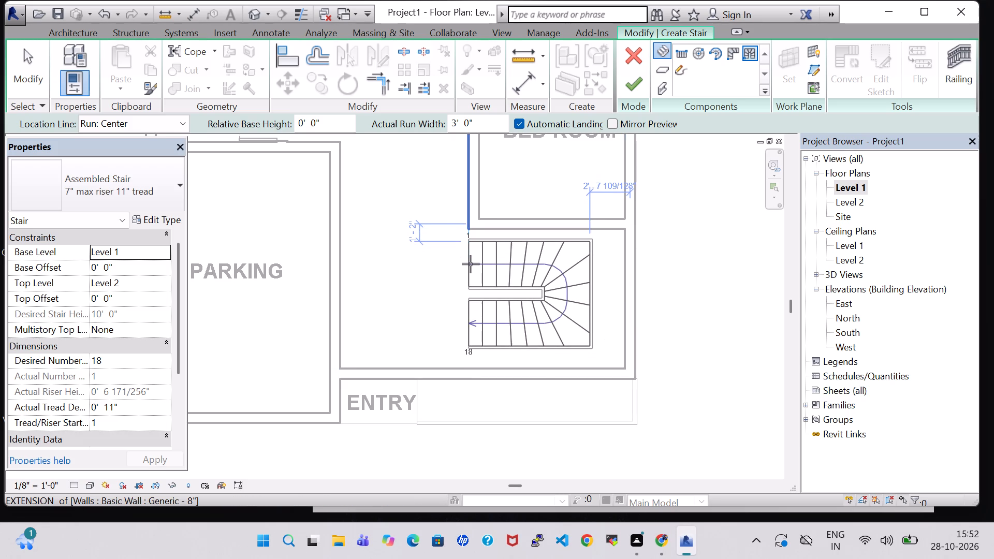
click(471, 267)
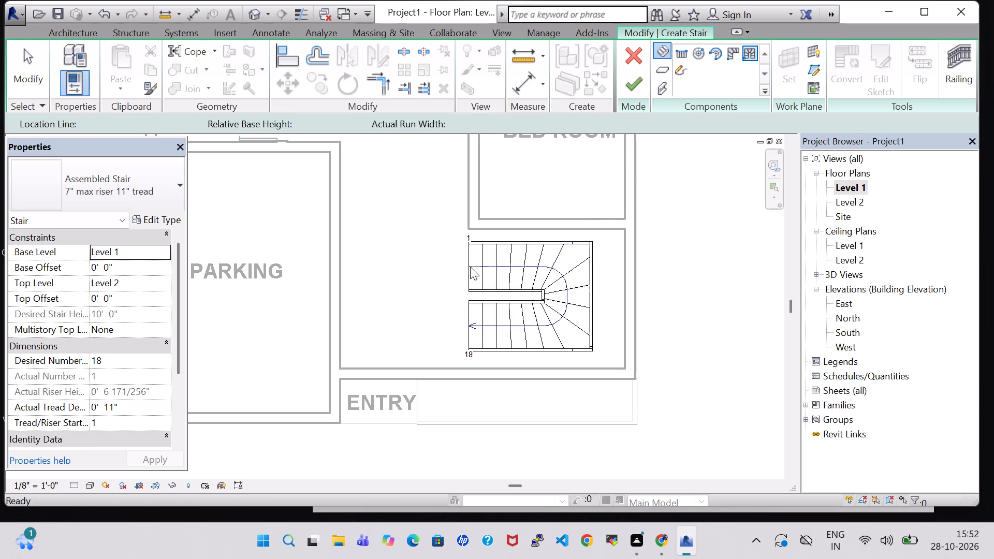
click(629, 86)
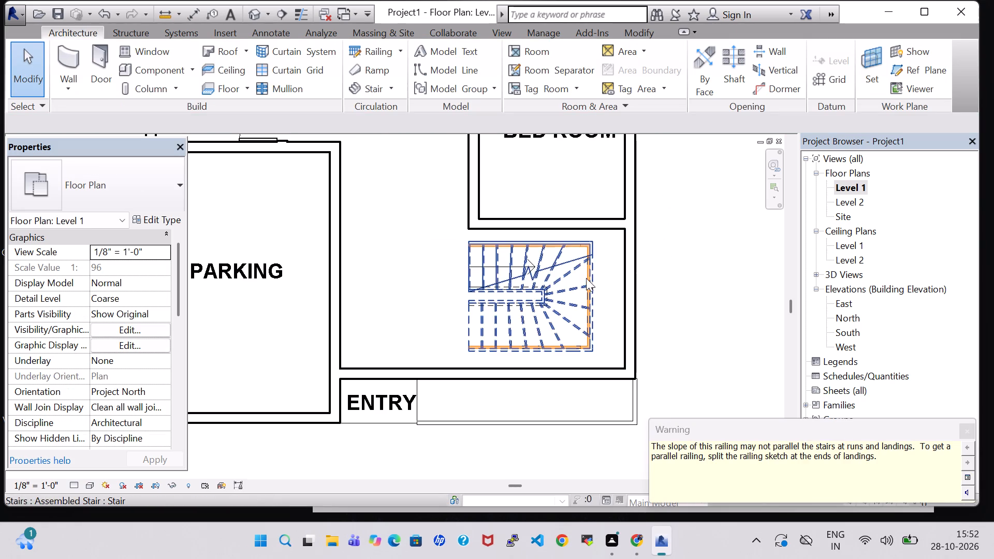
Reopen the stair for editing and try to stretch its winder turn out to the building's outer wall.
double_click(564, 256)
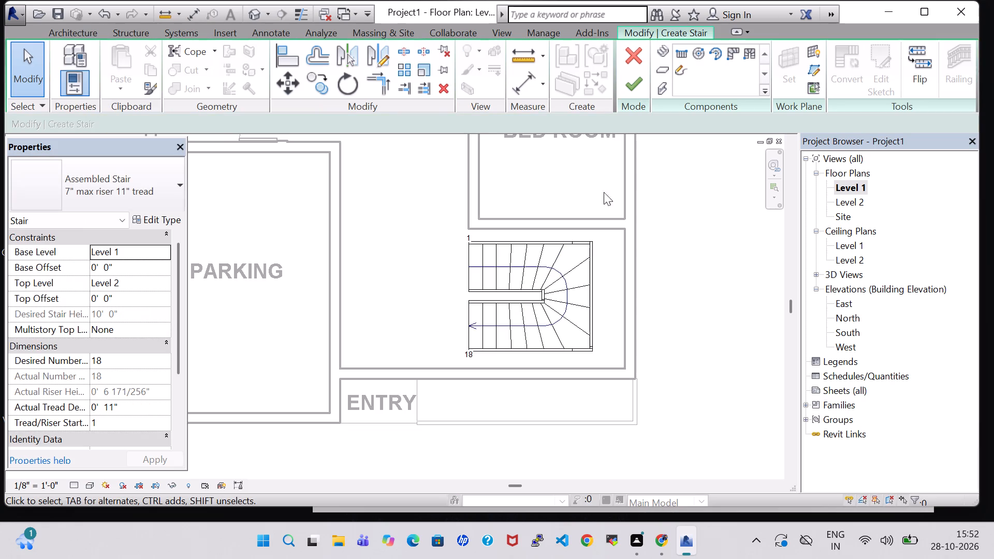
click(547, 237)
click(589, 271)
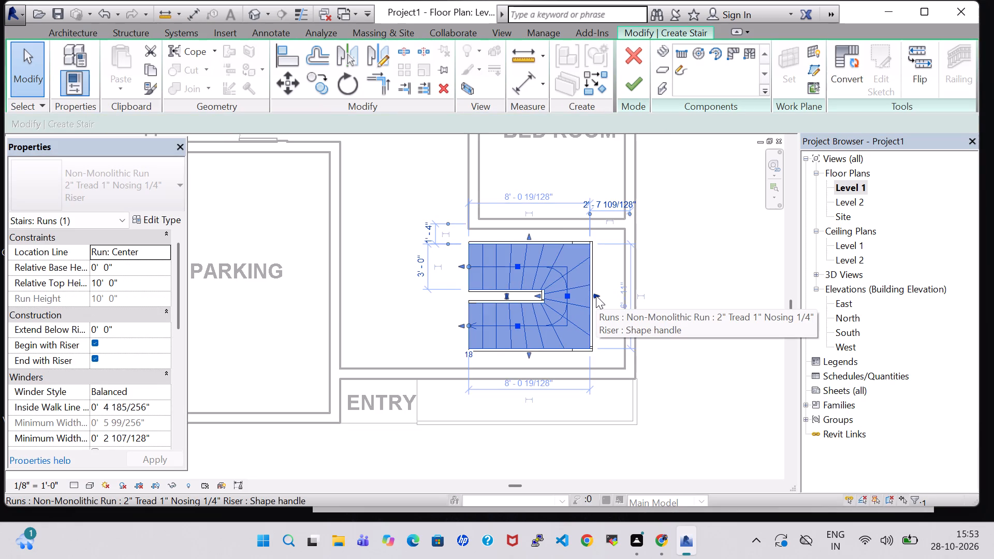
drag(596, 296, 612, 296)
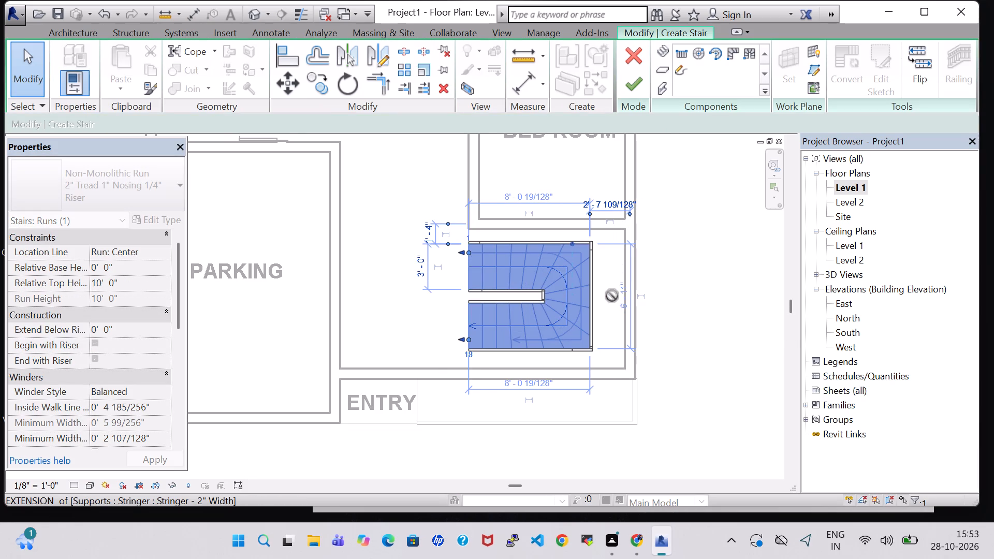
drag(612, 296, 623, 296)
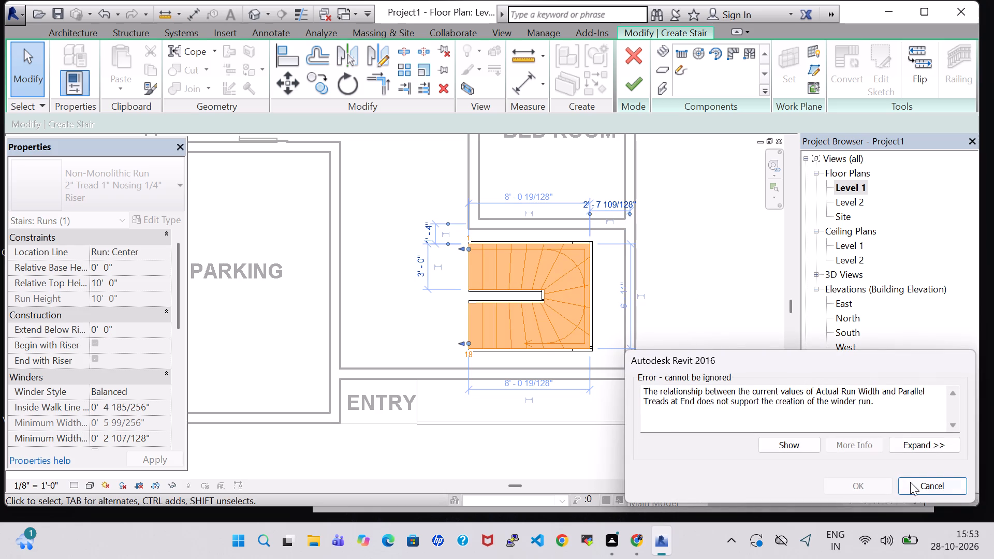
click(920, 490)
Move the winder run out of the room to just beyond the building's outer side wall.
scroll(567, 290, down, 2)
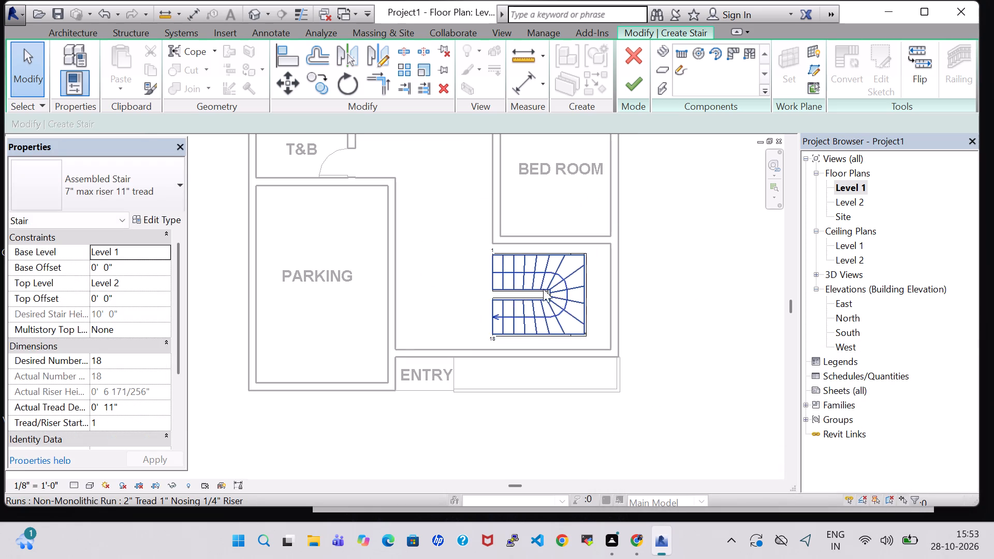
drag(537, 287, 674, 287)
click(671, 408)
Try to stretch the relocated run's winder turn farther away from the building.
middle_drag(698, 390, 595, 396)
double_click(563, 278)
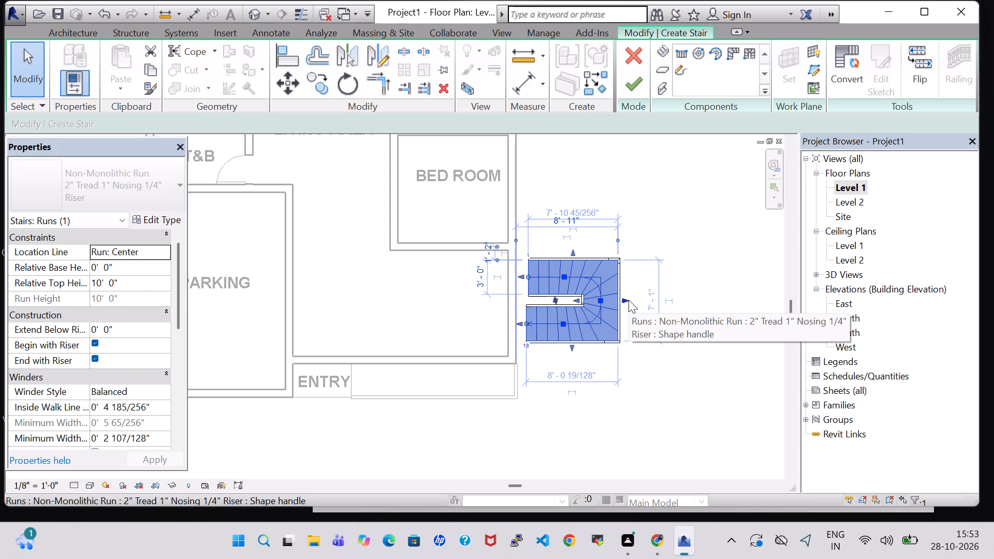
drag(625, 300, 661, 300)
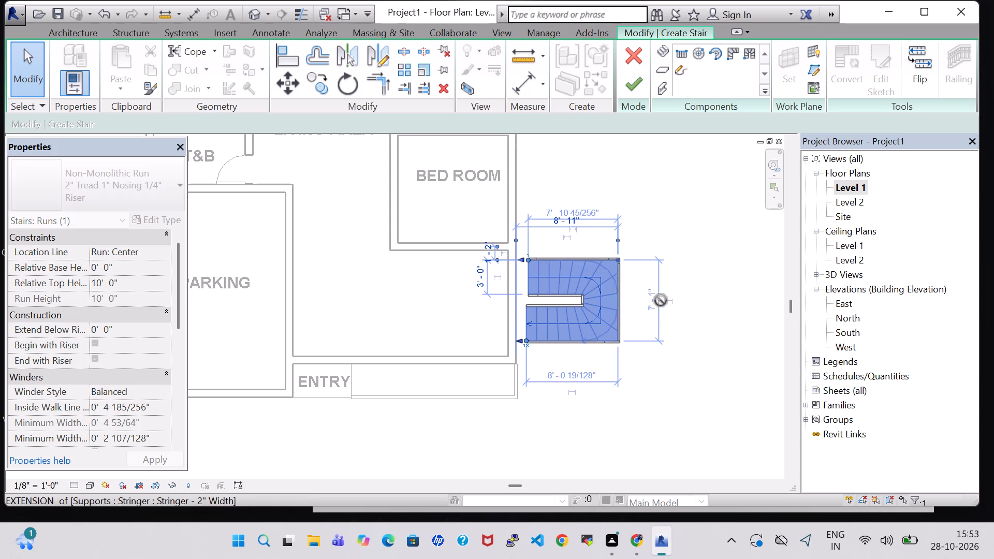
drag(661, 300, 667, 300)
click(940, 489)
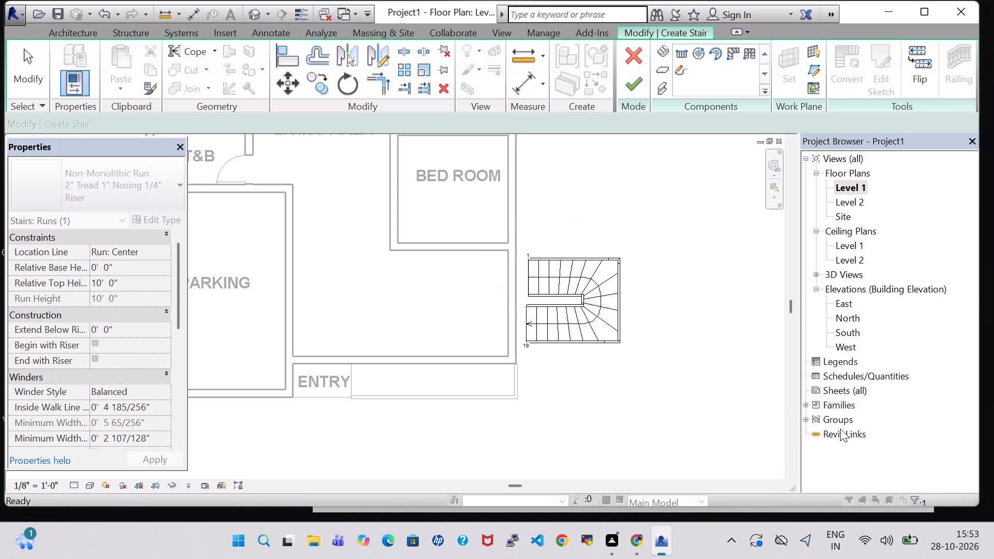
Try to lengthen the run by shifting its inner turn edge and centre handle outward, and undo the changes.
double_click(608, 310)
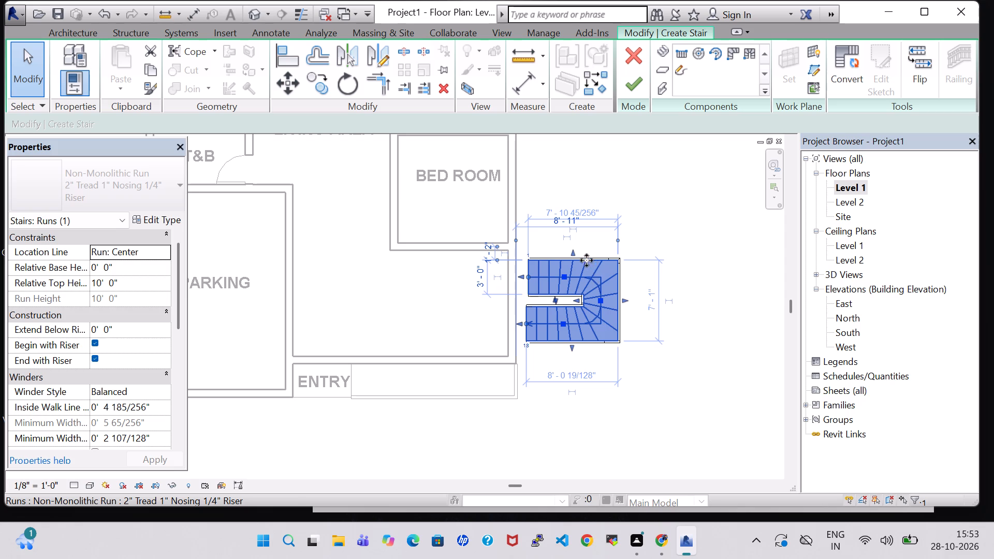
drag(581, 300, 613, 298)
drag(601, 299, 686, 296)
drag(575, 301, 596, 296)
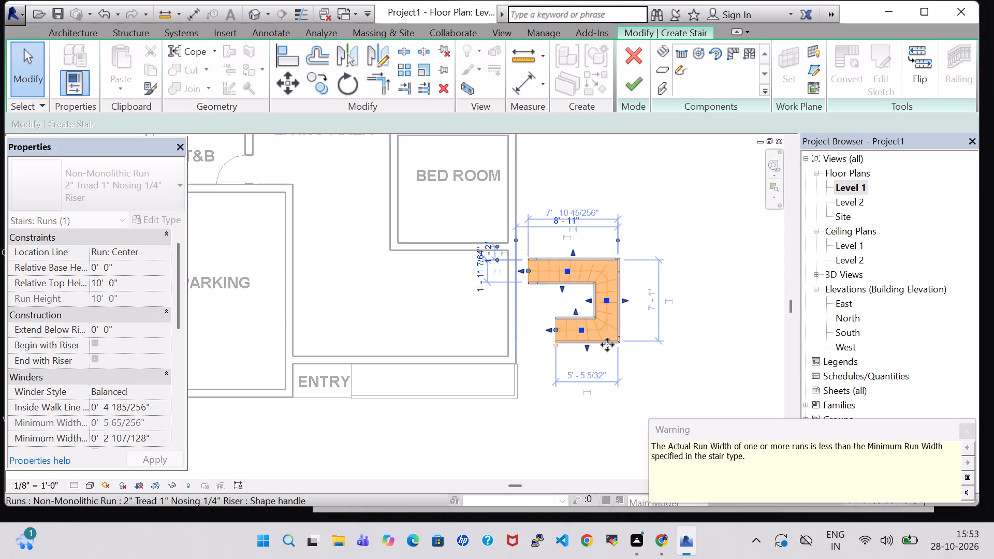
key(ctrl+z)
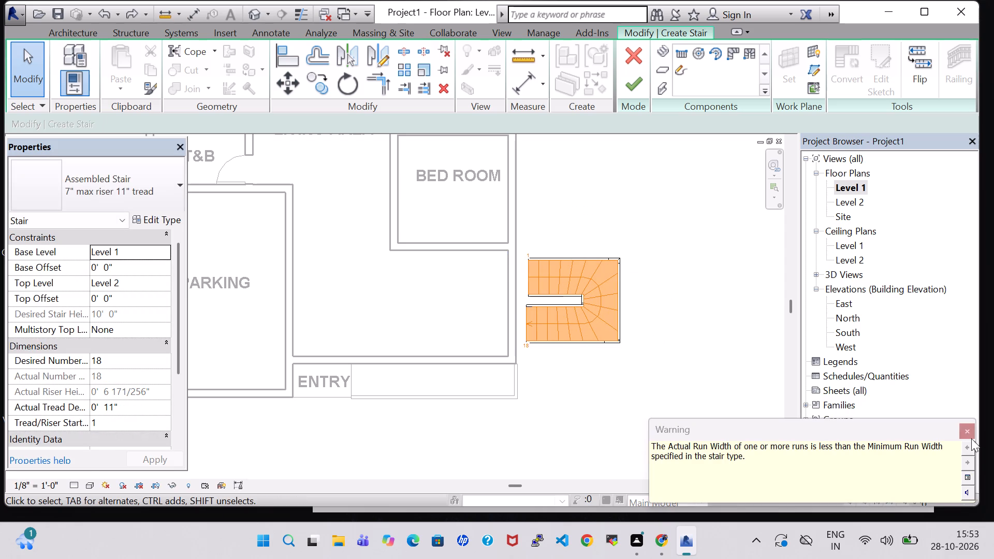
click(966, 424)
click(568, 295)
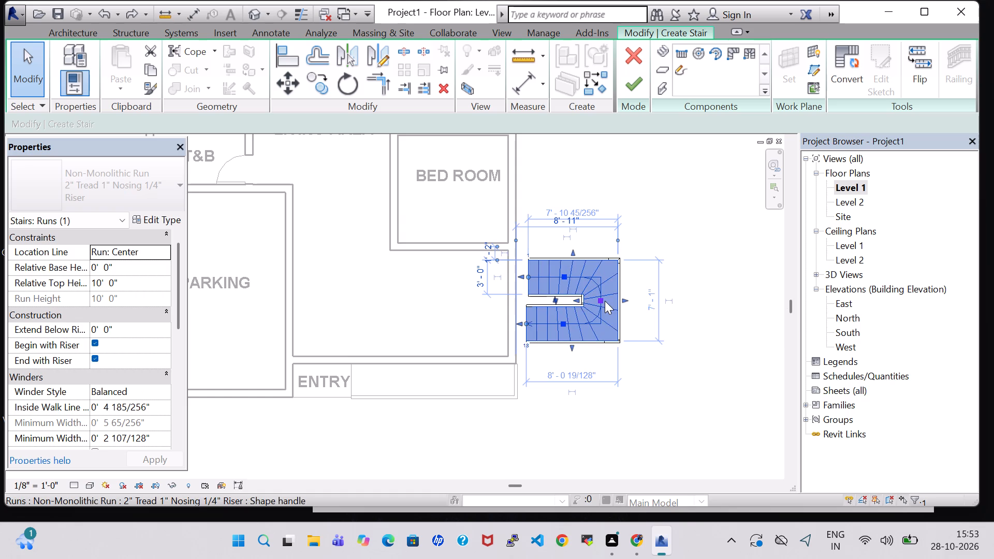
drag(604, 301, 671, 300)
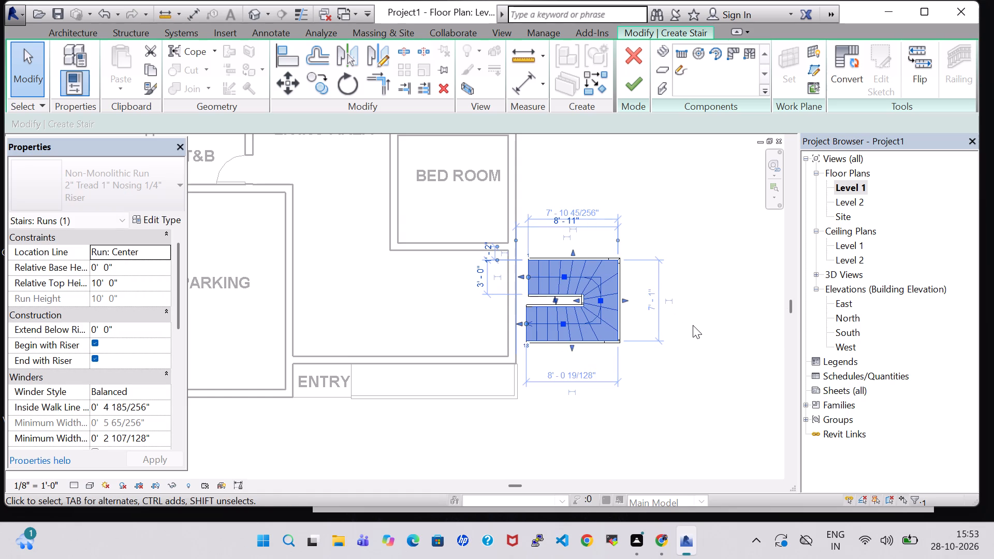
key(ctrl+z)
Move the winder run farther outside the building, with its far edge about 12'-10" from the outer wall.
click(666, 318)
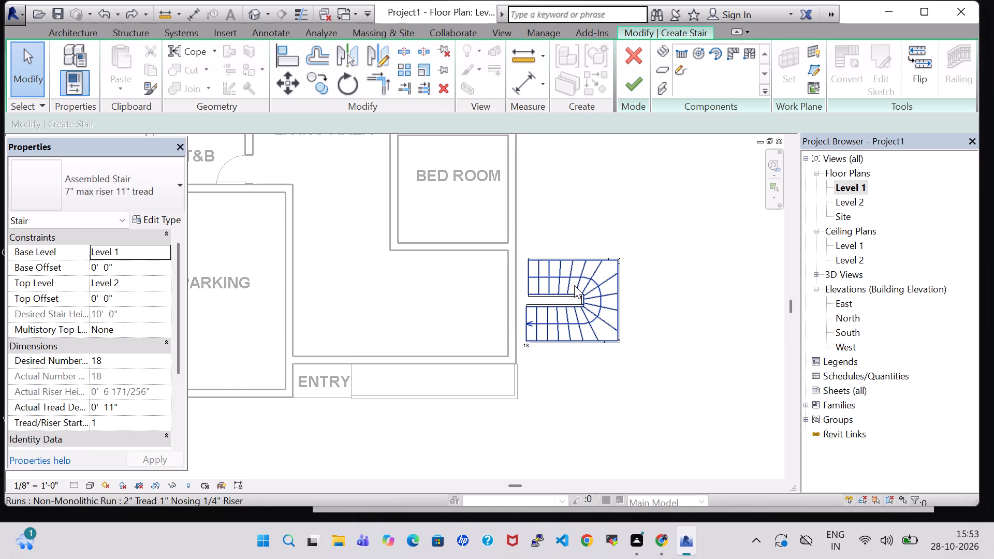
click(574, 285)
drag(561, 292, 611, 292)
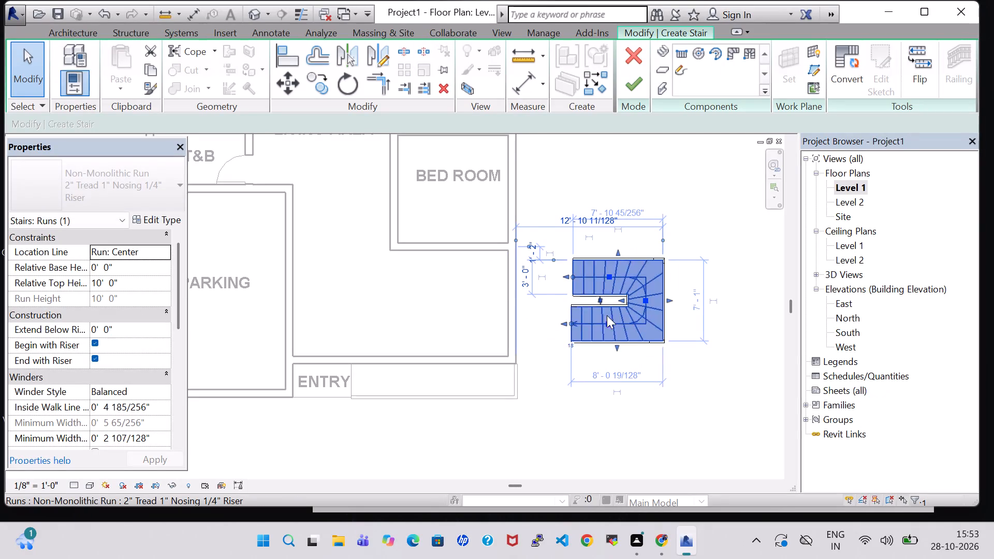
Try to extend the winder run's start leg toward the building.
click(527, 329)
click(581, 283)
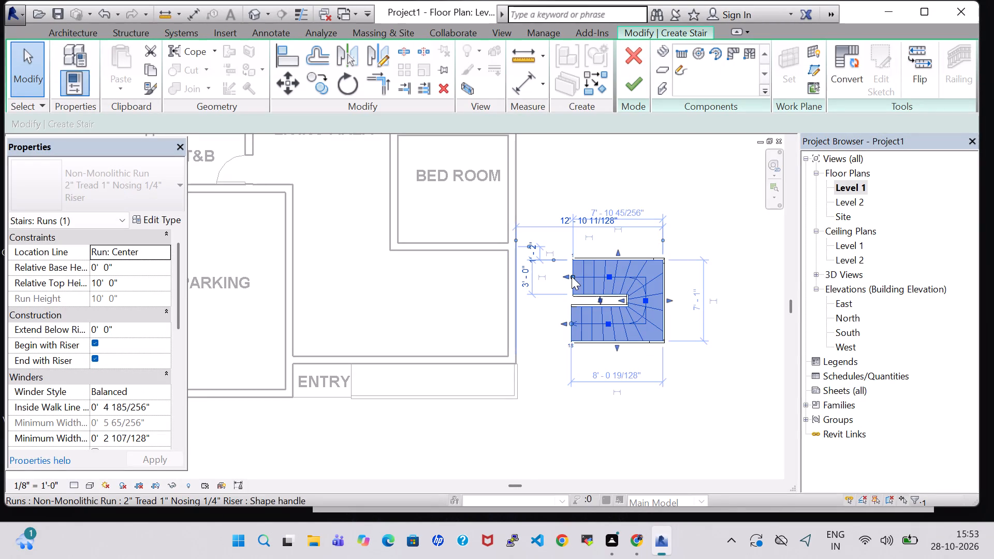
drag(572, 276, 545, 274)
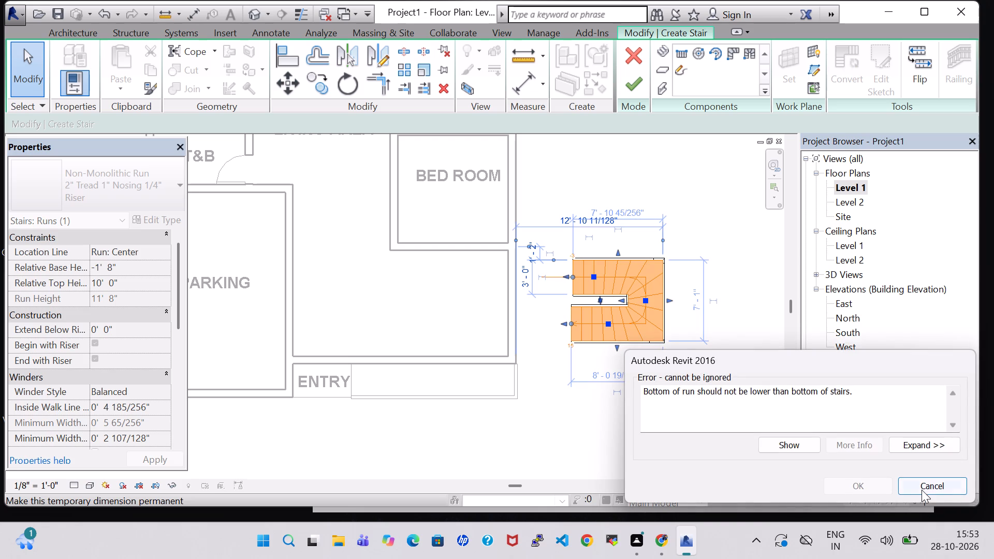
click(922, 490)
Adjust the run's start leg slightly so both legs are about 7'-11" long.
click(579, 291)
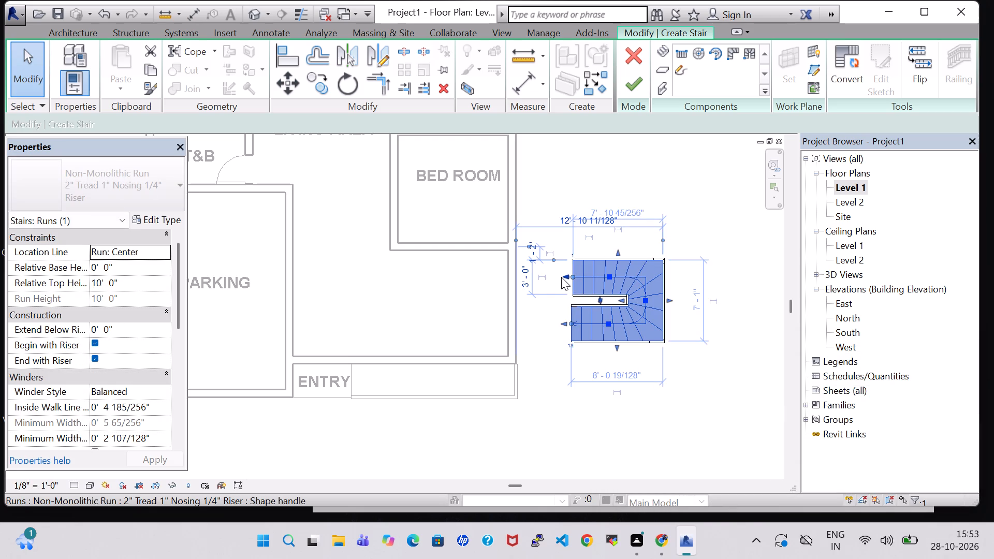
click(565, 276)
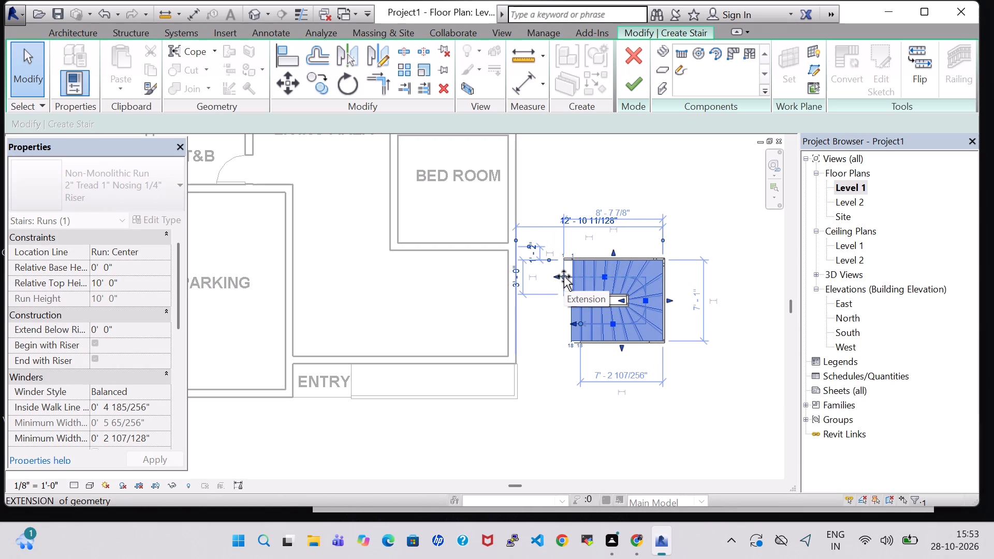
click(725, 370)
scroll(649, 337, up, 2)
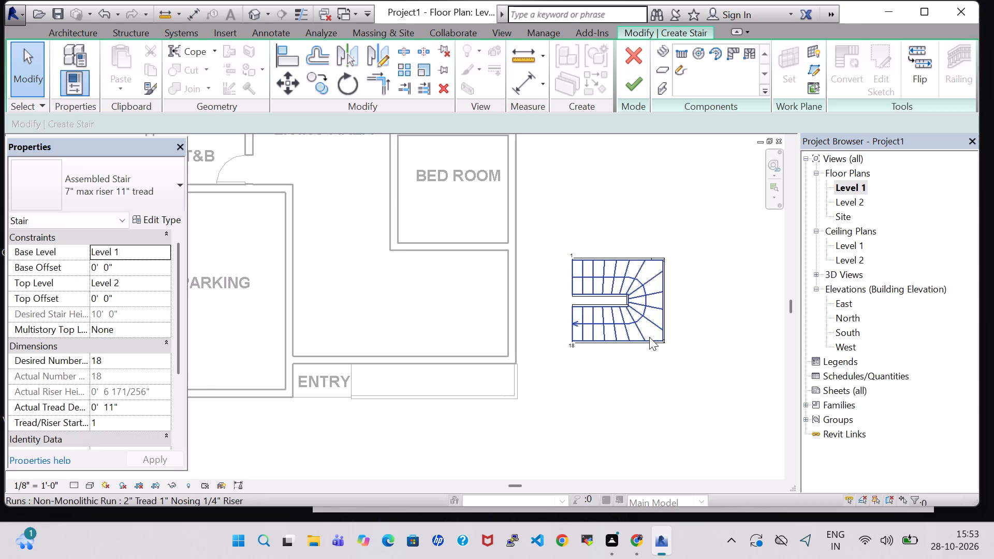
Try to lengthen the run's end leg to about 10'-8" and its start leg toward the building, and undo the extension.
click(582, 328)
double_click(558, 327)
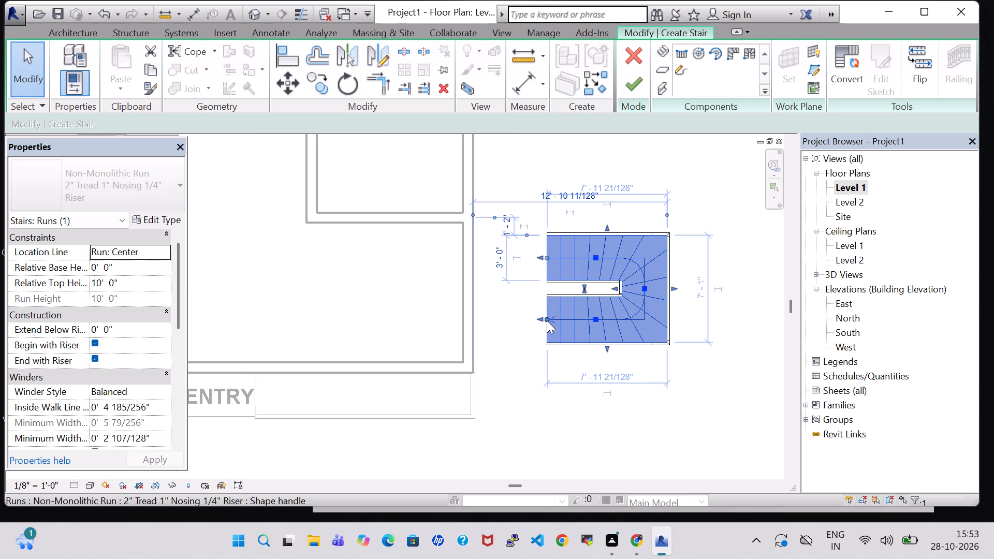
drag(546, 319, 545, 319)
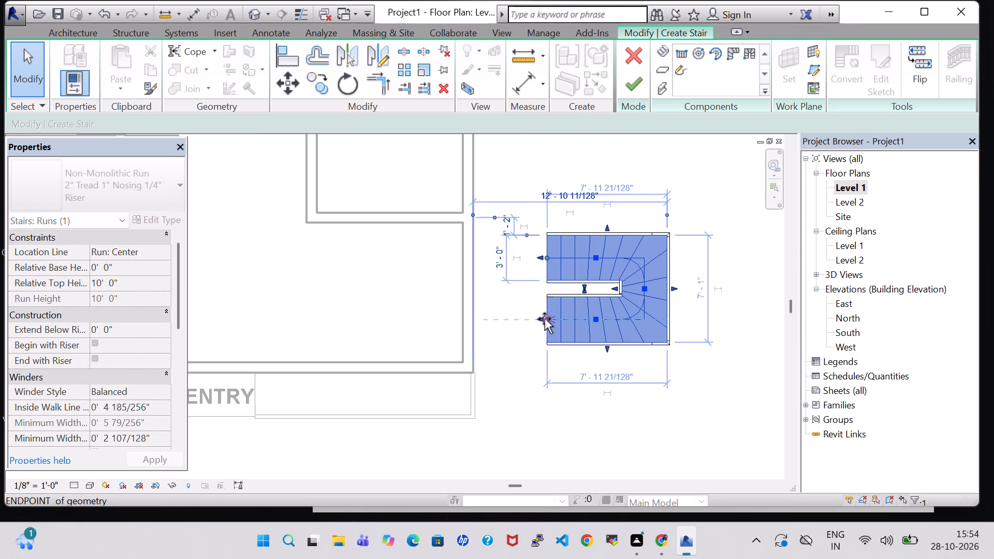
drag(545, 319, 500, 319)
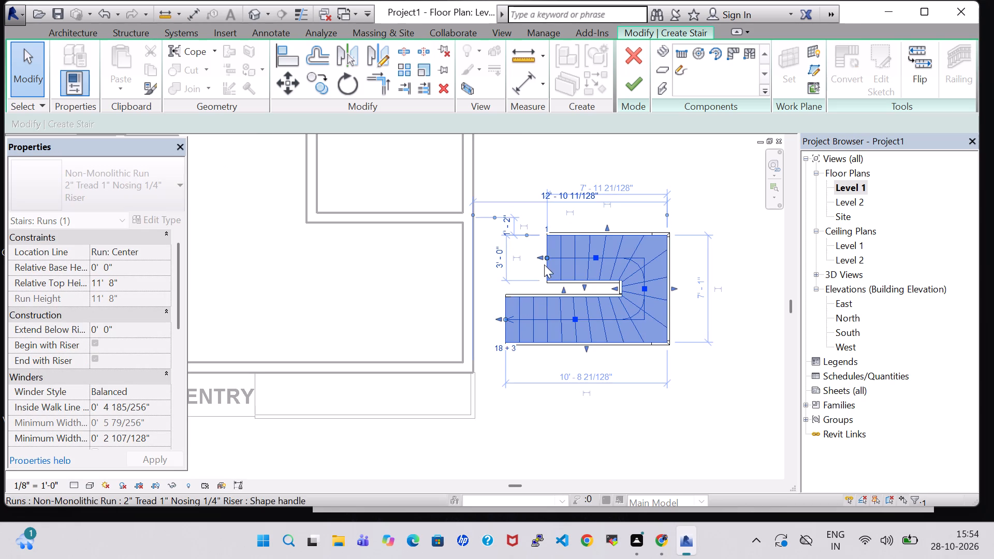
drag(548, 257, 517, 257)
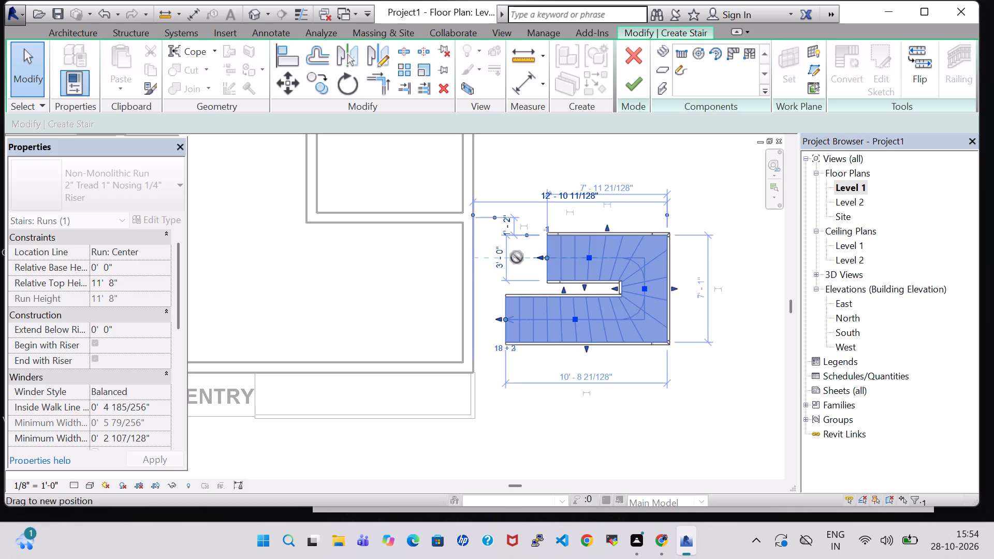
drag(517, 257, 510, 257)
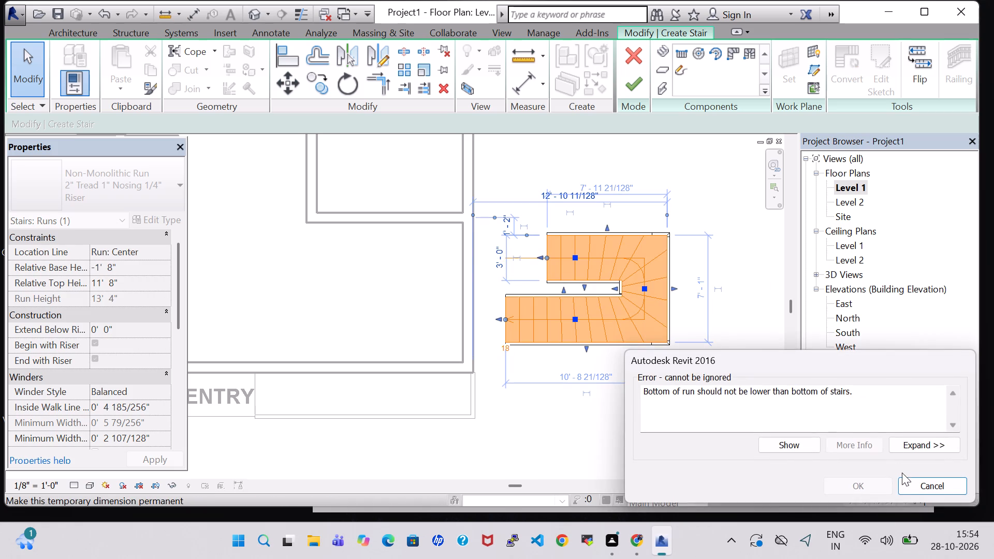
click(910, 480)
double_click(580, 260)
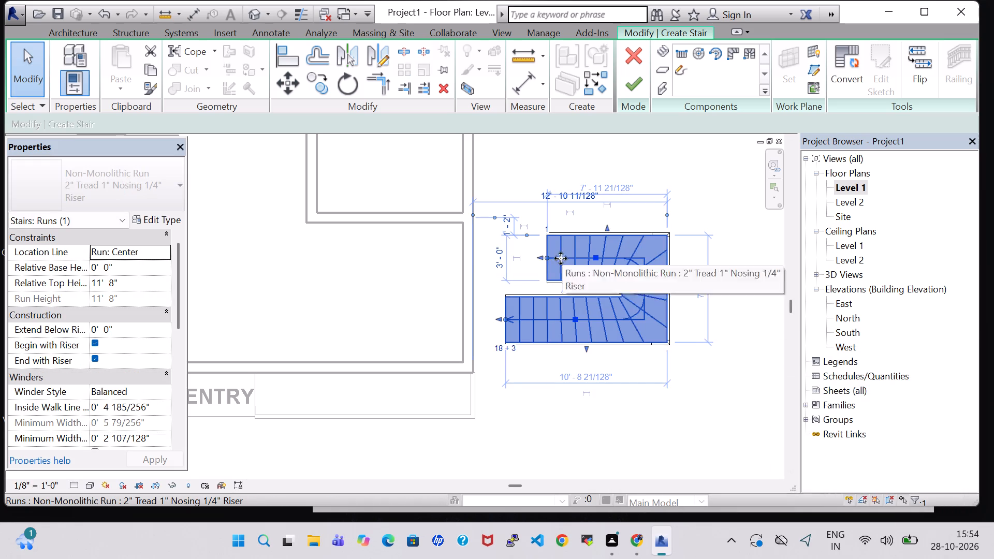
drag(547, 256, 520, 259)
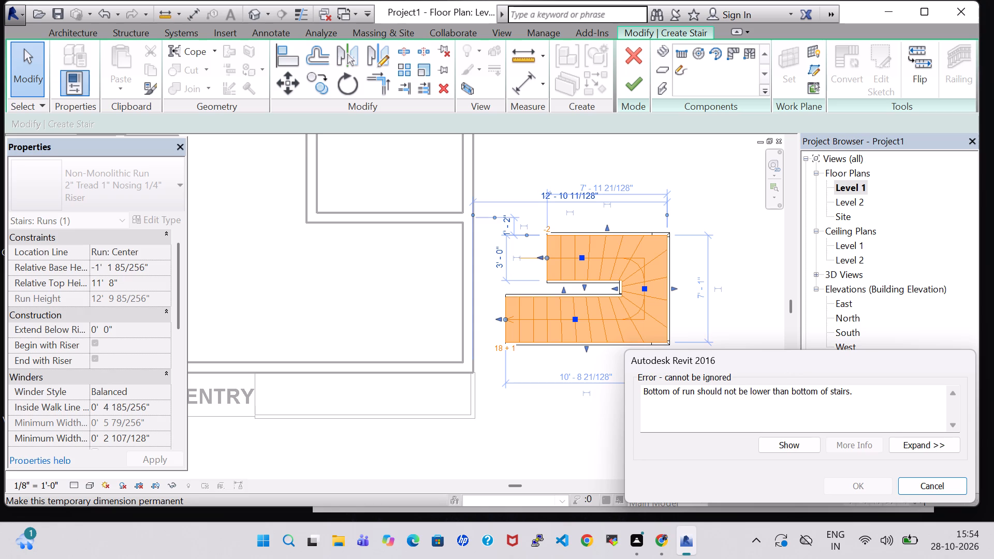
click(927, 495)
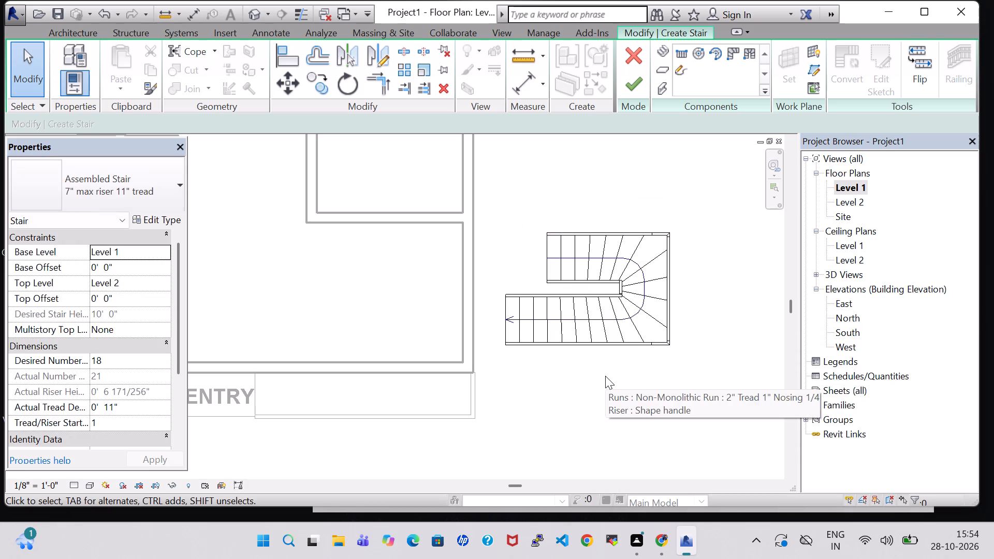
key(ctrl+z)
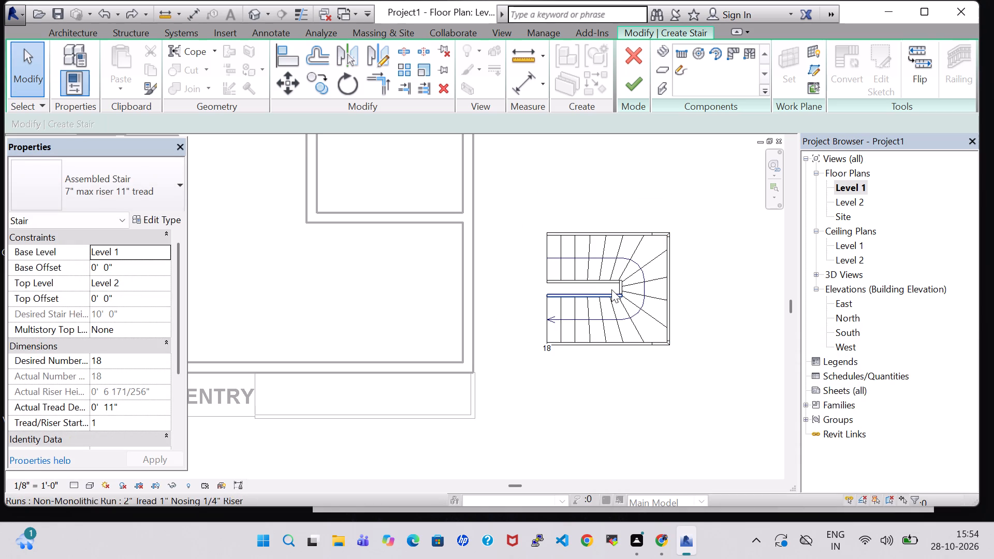
Finish editing the winder stair.
click(634, 85)
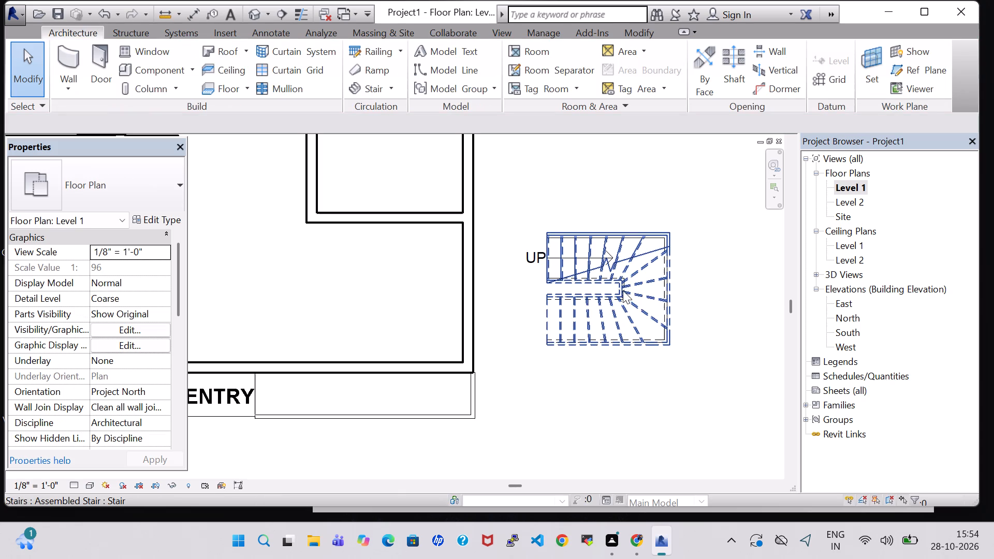
Move the finished stair into the room below the bedroom, close to the building's outer side wall.
drag(622, 290, 486, 296)
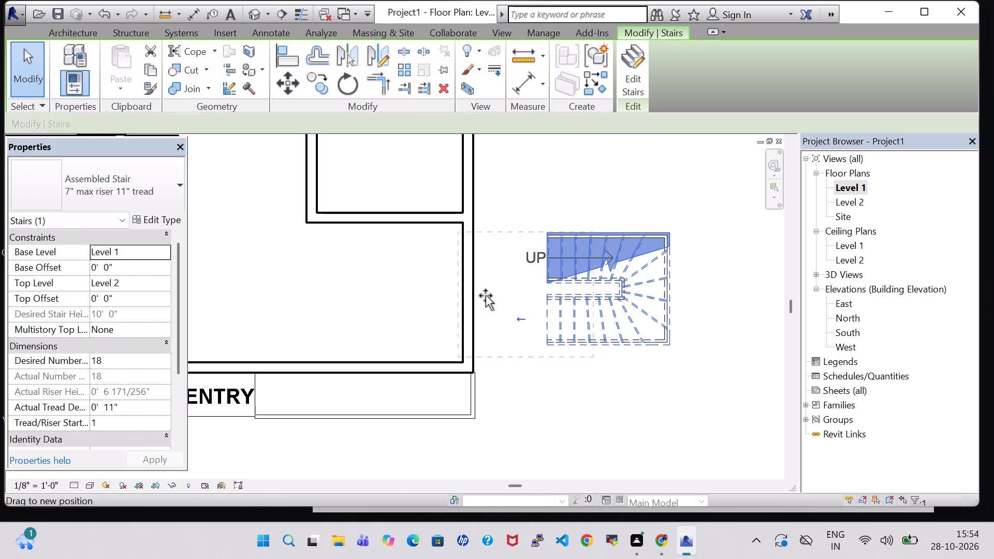
drag(486, 296, 398, 290)
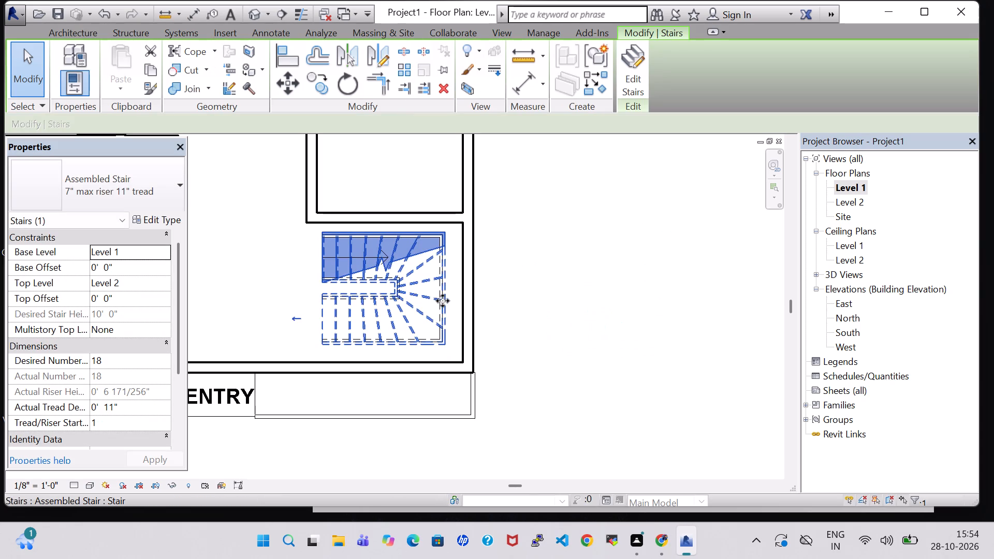
key(Right)
key(Right)
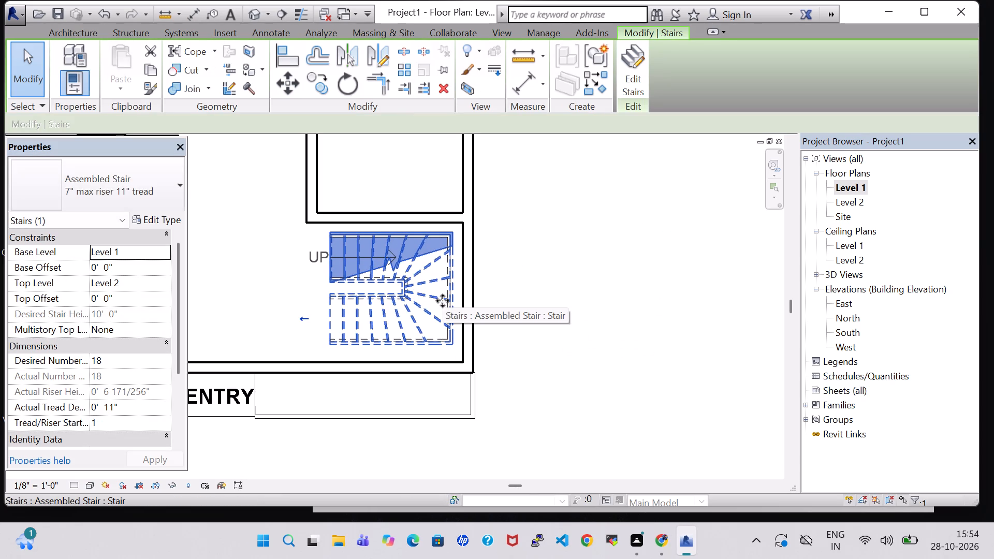
key(Down)
key(Up)
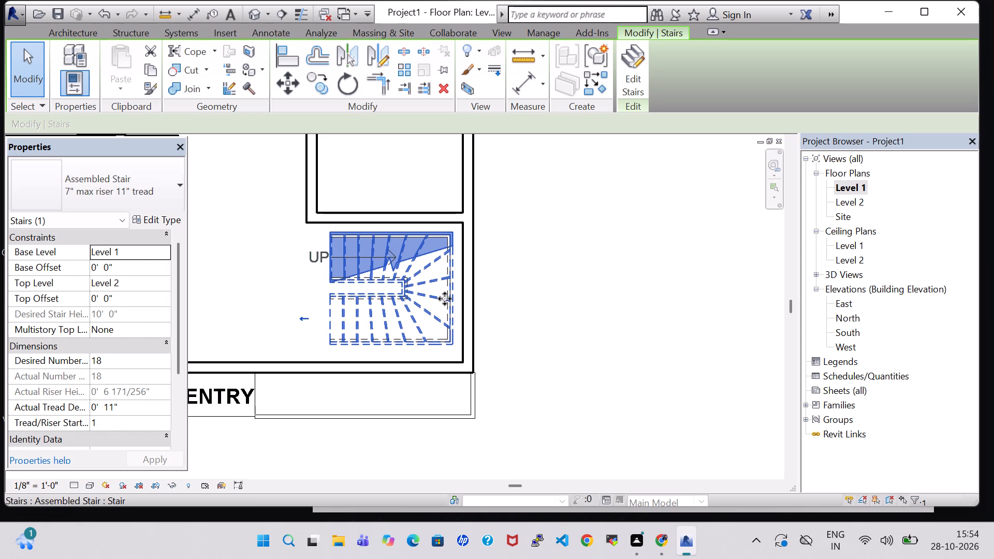
click(539, 292)
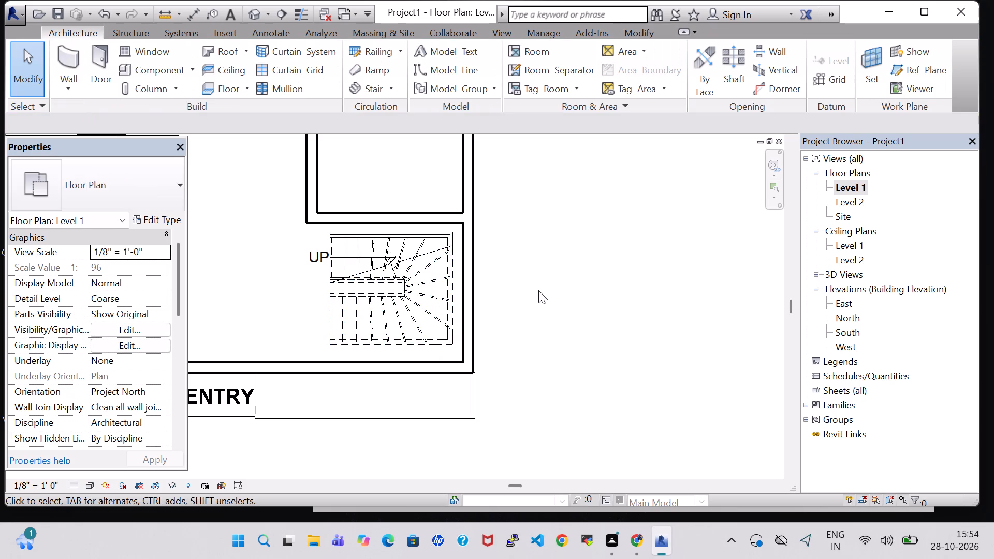
Reopen the stair for editing and widen its winder run to about 3'-9 1/2", out to the room's walls.
double_click(408, 283)
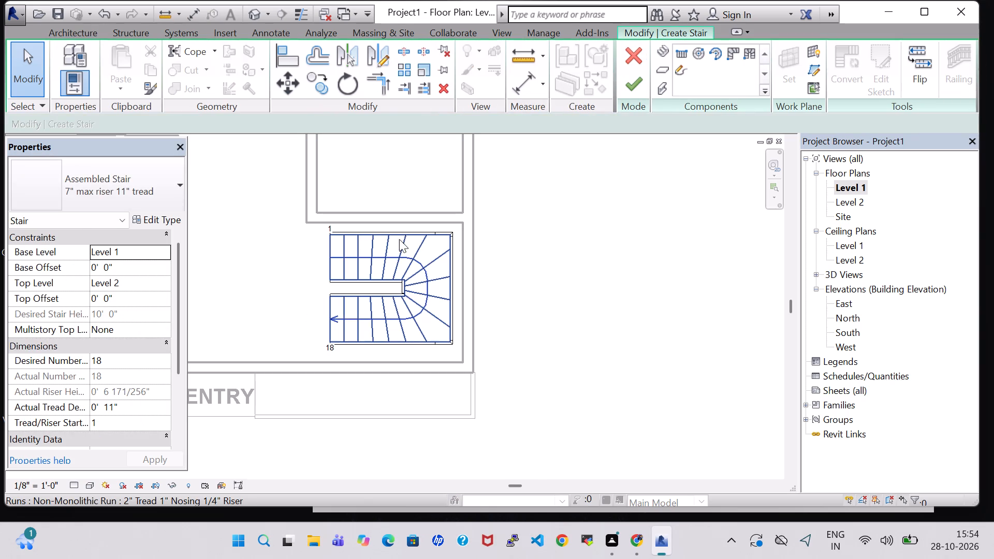
click(398, 236)
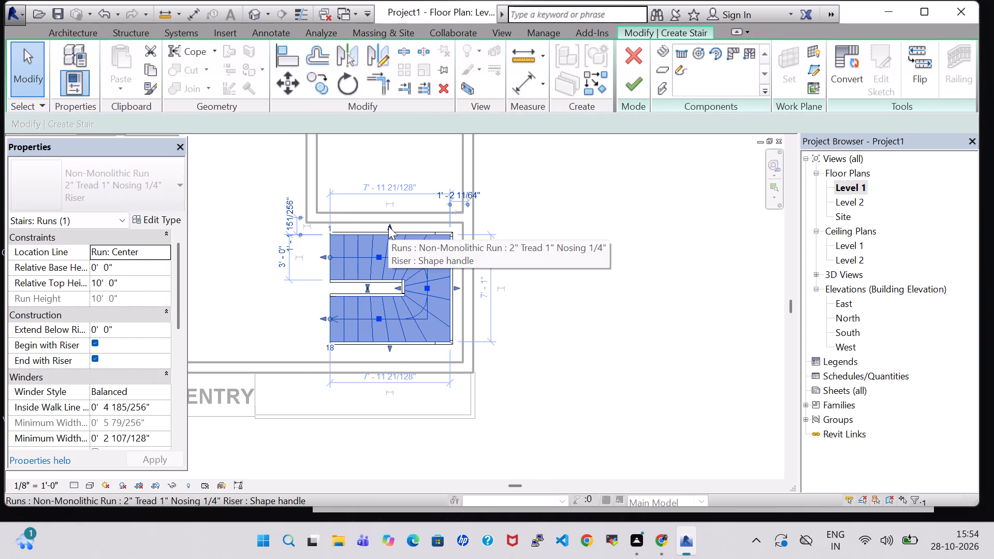
drag(388, 226, 366, 228)
click(582, 287)
click(443, 269)
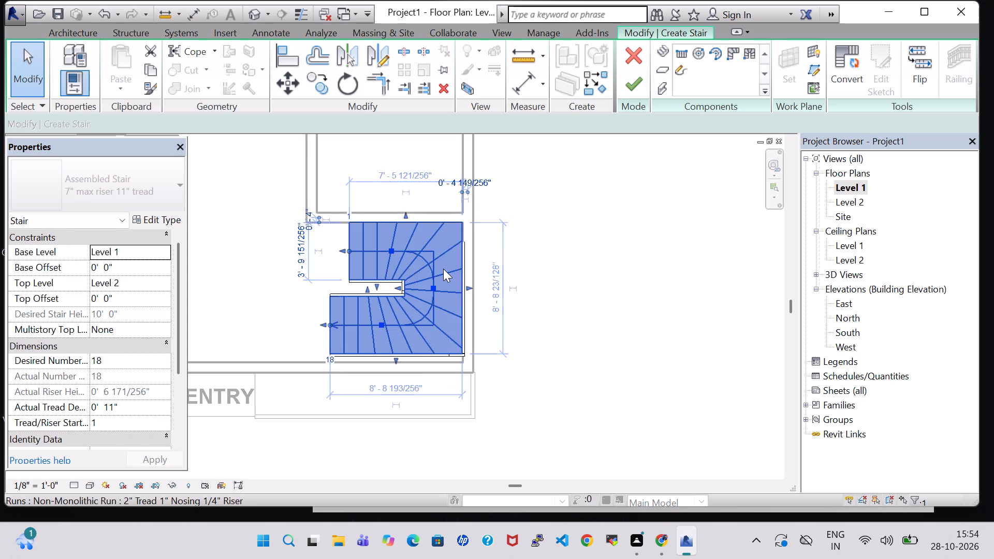
Nudge the widened run away from the bedroom wall and outer side wall, to about 7 1/2" on its offset dimensions.
key(Down)
key(Left)
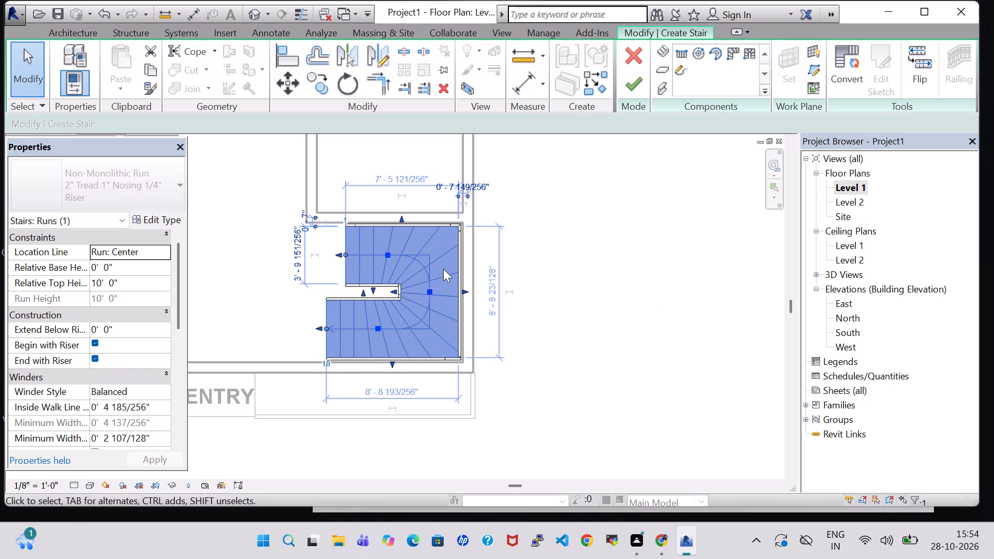
key(Right)
key(Left)
key(Down)
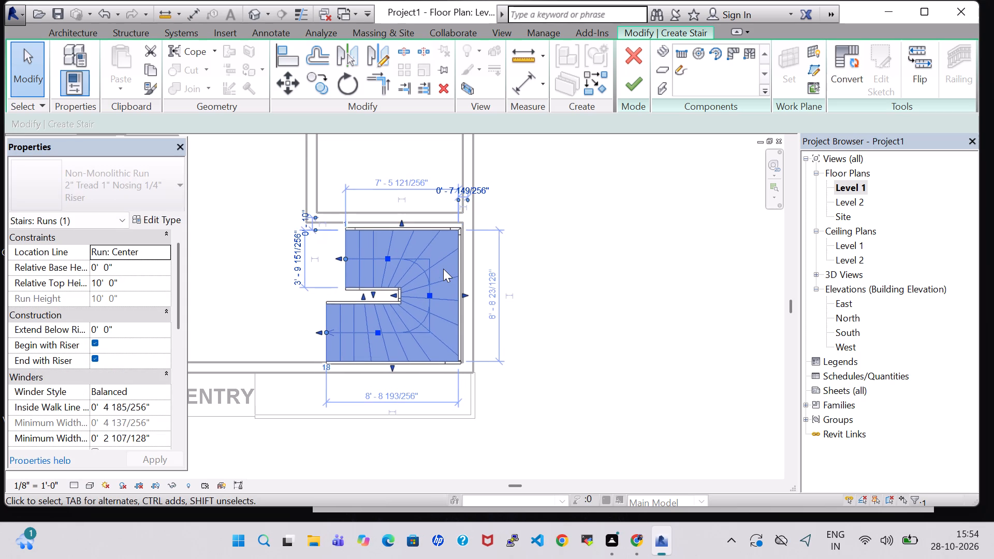
key(Up)
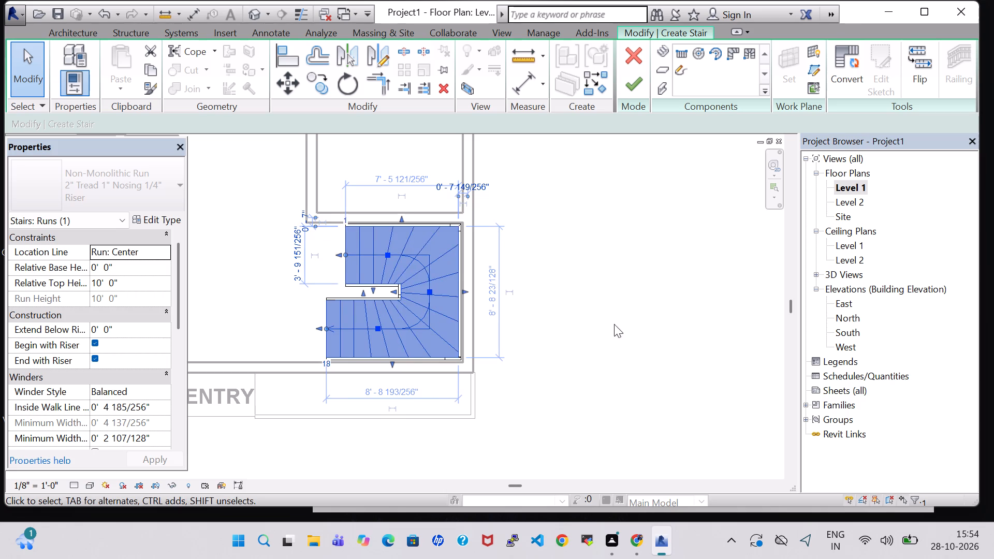
click(623, 319)
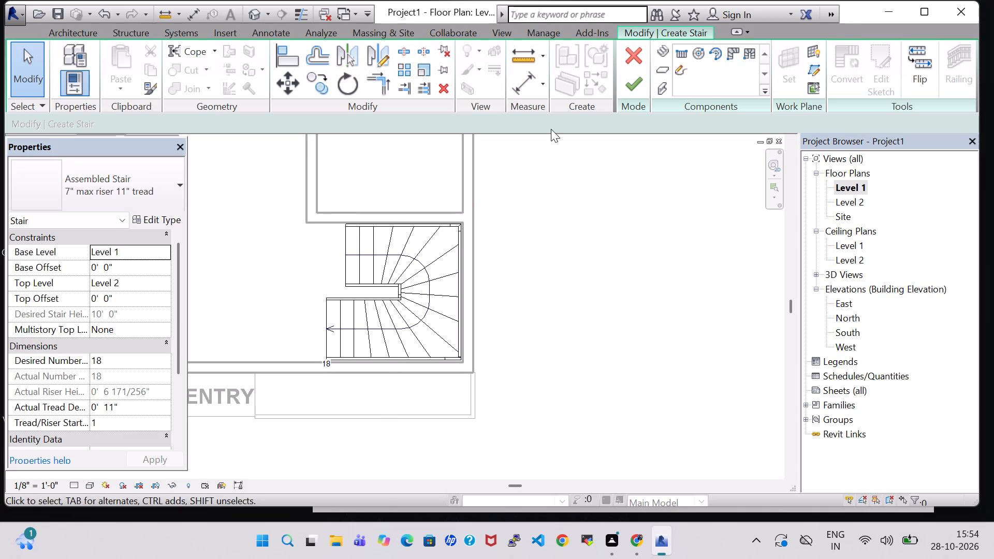
Adjust the run's legs to about 8'-8 3/4" for the start leg and about 8'-4 1/2" for the end leg.
click(359, 247)
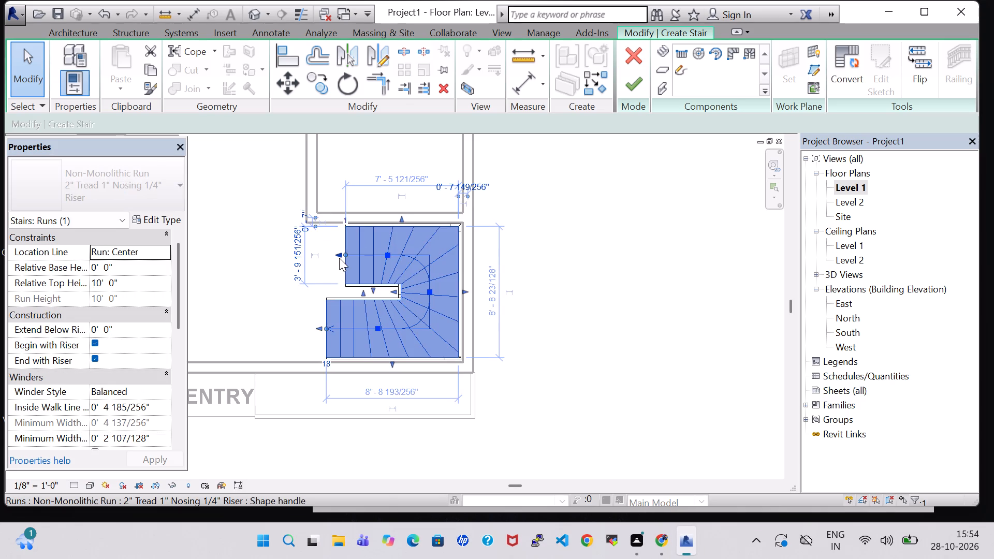
drag(339, 256, 325, 256)
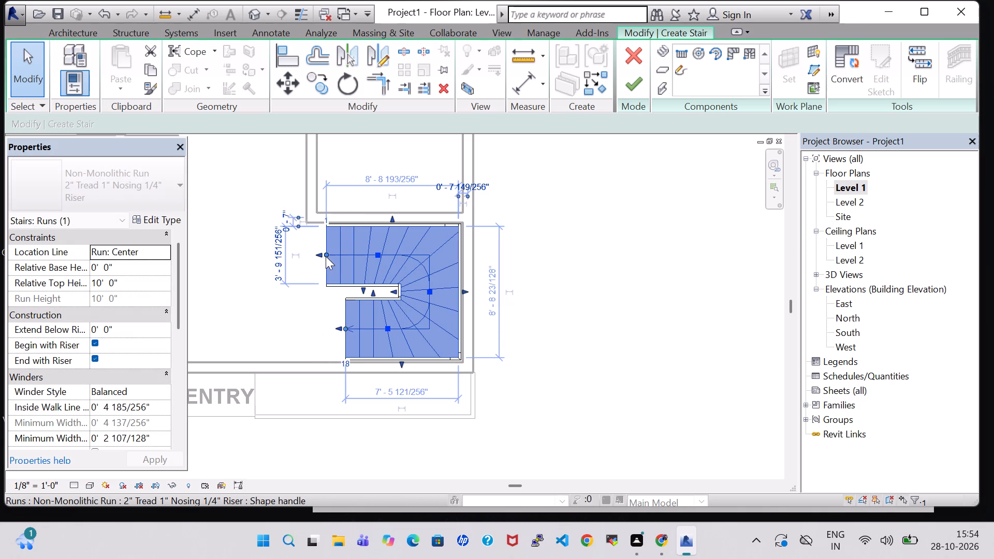
drag(346, 329, 342, 329)
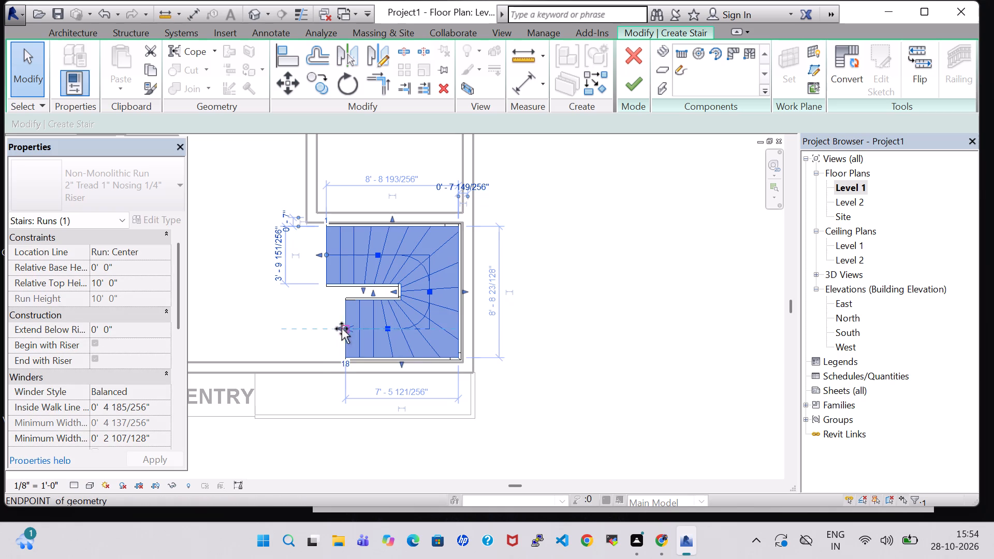
drag(342, 329, 335, 330)
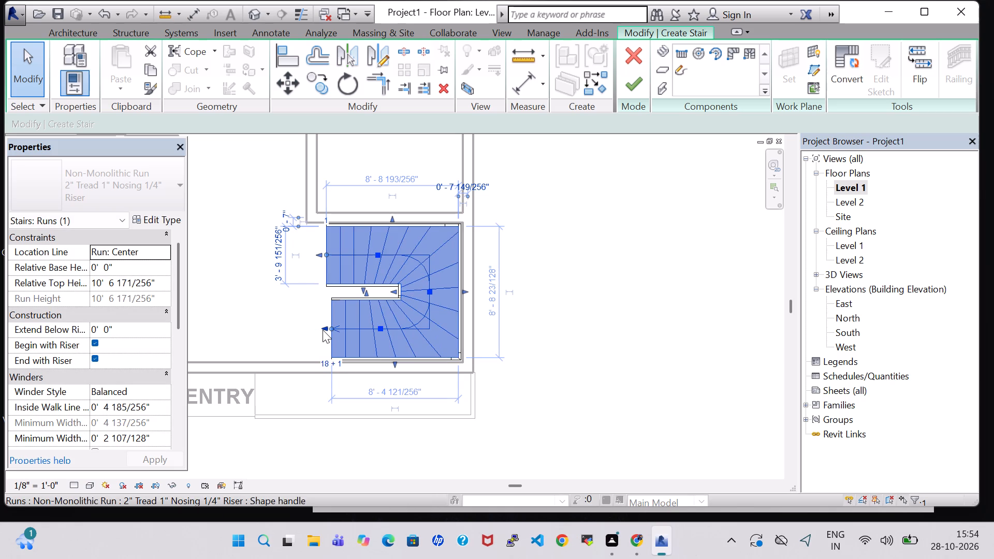
click(331, 330)
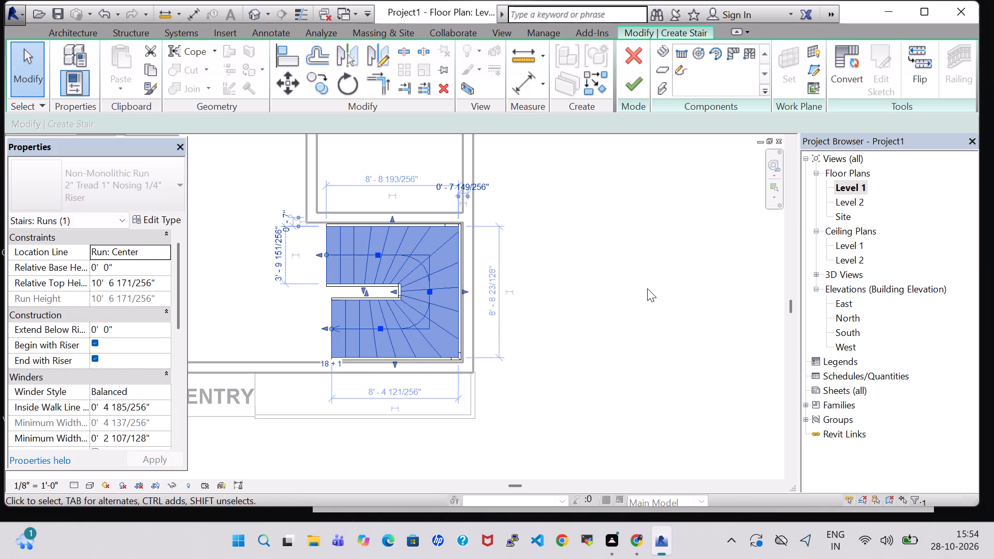
Flip the winder run's direction so it starts beside the entry wall, and finish editing the stair.
click(647, 288)
double_click(415, 264)
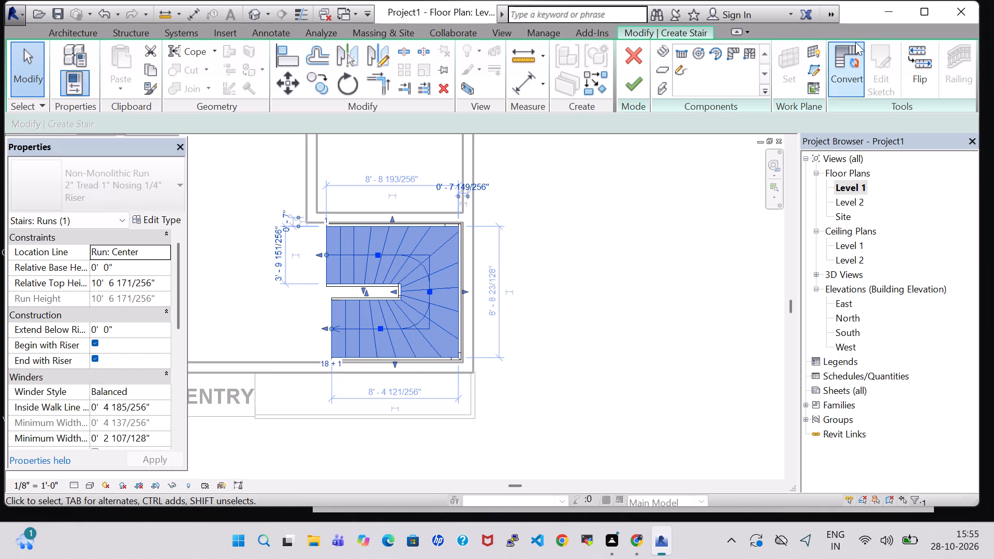
click(915, 54)
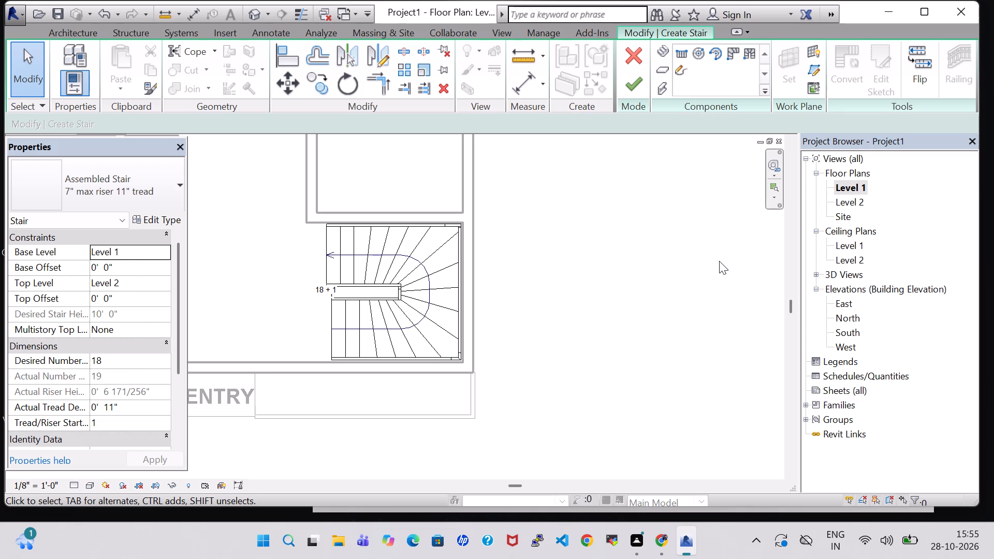
click(647, 78)
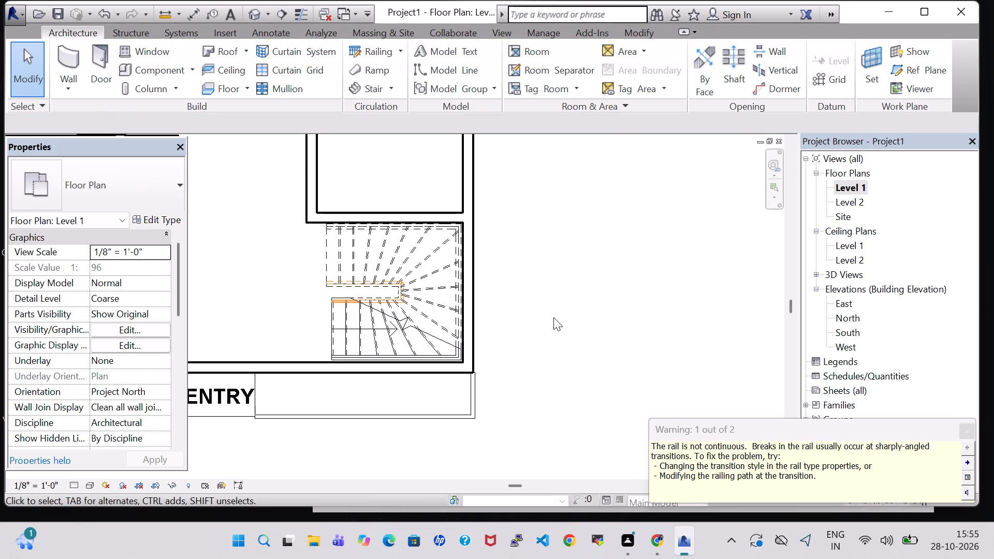
Reopen the stair for editing, flip its direction so it starts beside the bedroom wall, and finish the edit.
click(436, 313)
double_click(405, 290)
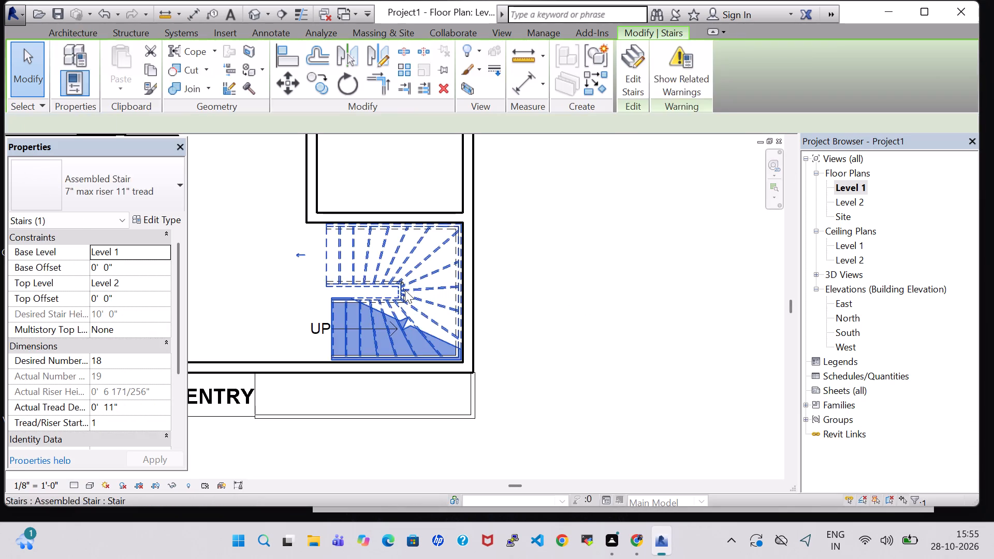
click(927, 59)
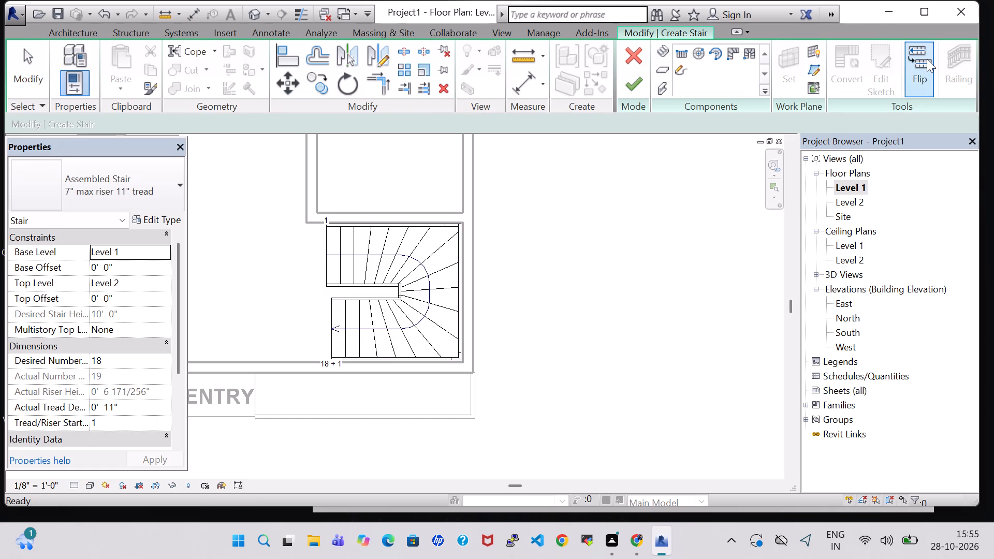
click(638, 87)
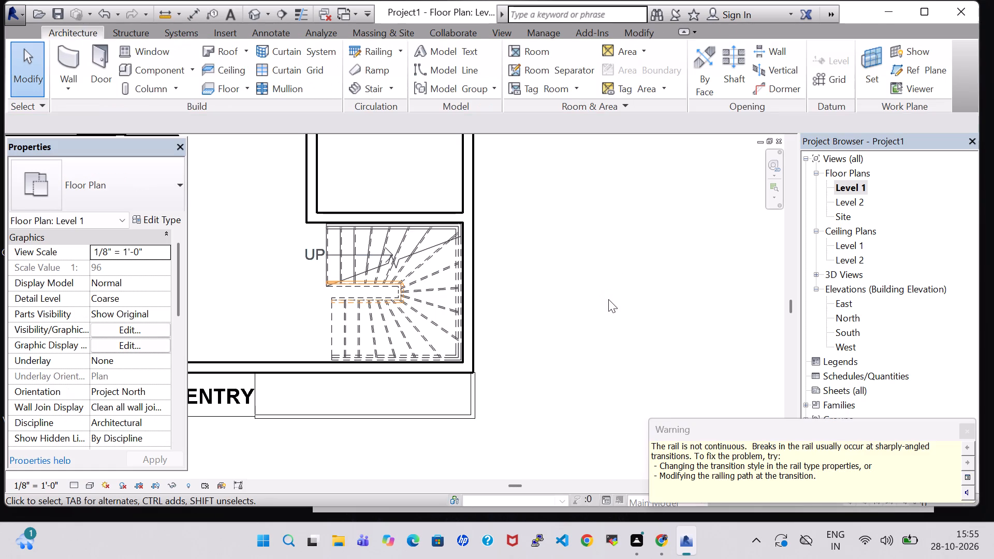
click(608, 299)
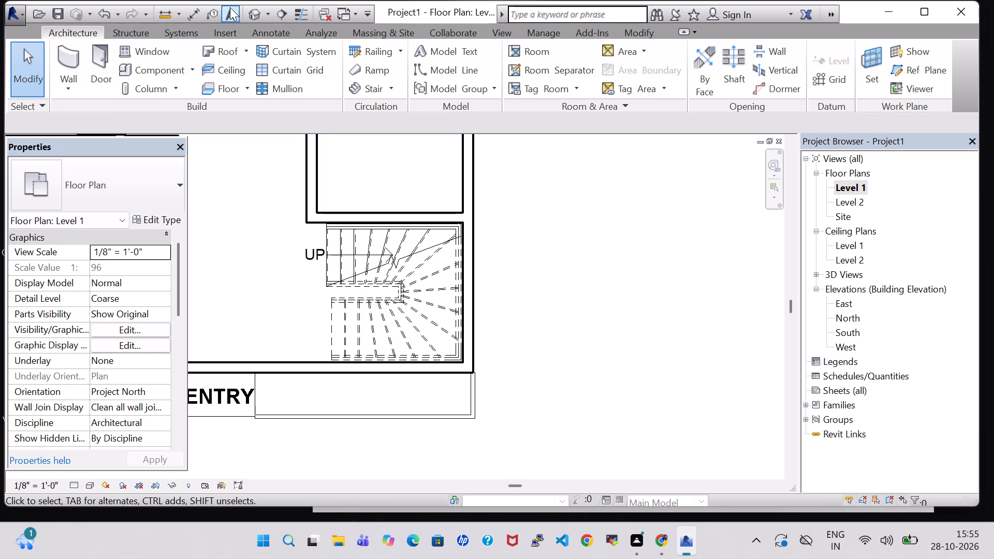
Examine the flipped stair and its railings from above in the 3D view.
click(253, 16)
click(613, 137)
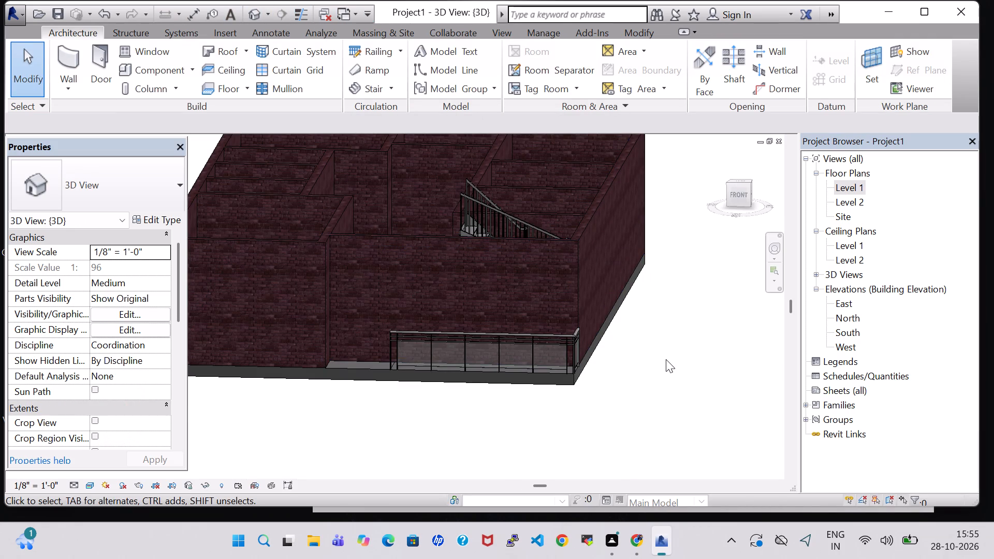
shift+middle_drag(666, 359, 593, 464)
shift+middle_drag(592, 433, 567, 511)
shift+middle_drag(548, 448, 637, 445)
shift+middle_click(638, 445)
middle_drag(655, 417, 663, 380)
On the Level 1 plan, start a footprint roof with Defines slope off and draw its boundary along the rear outer wall.
double_click(837, 186)
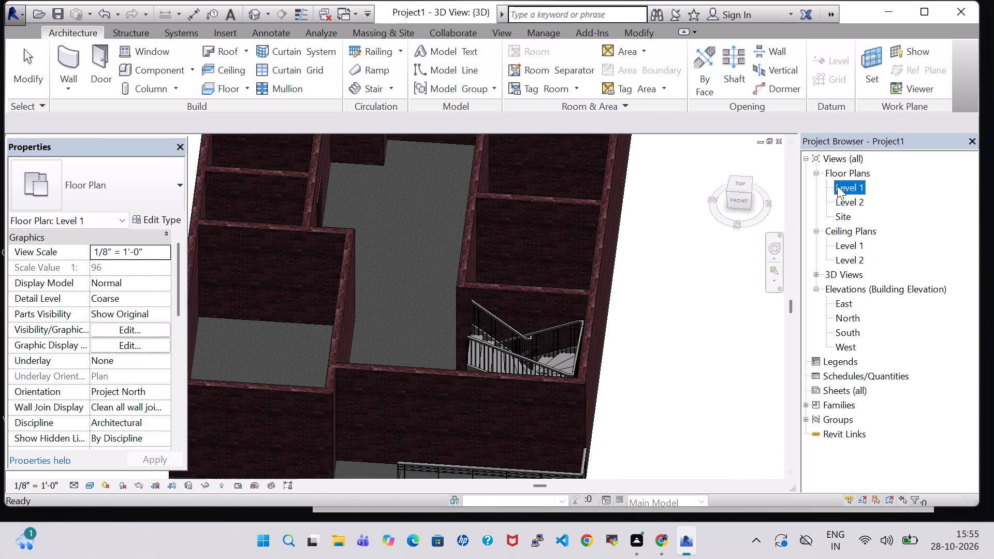
scroll(625, 250, down, 3)
middle_drag(620, 251, 672, 322)
scroll(672, 322, down, 3)
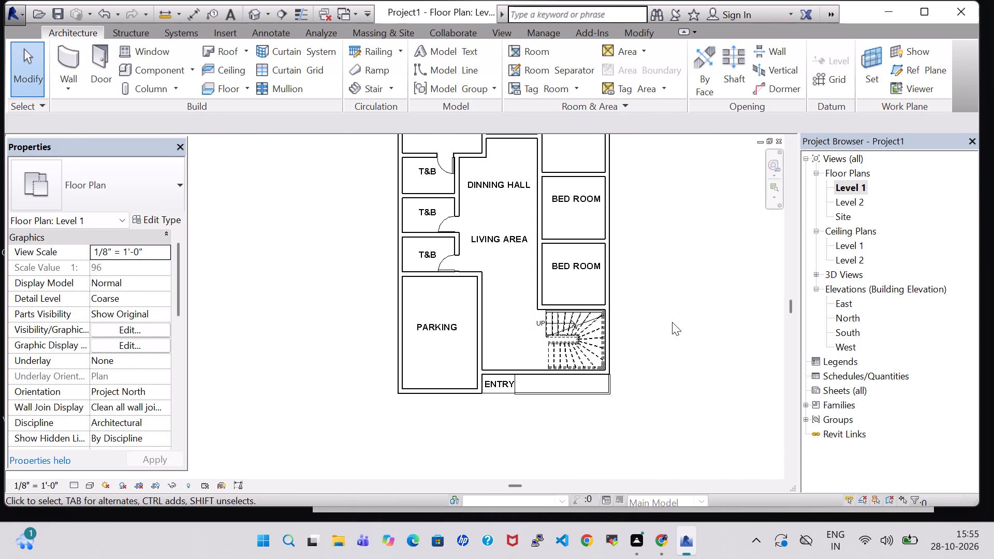
middle_drag(674, 307, 579, 362)
scroll(586, 350, down, 1)
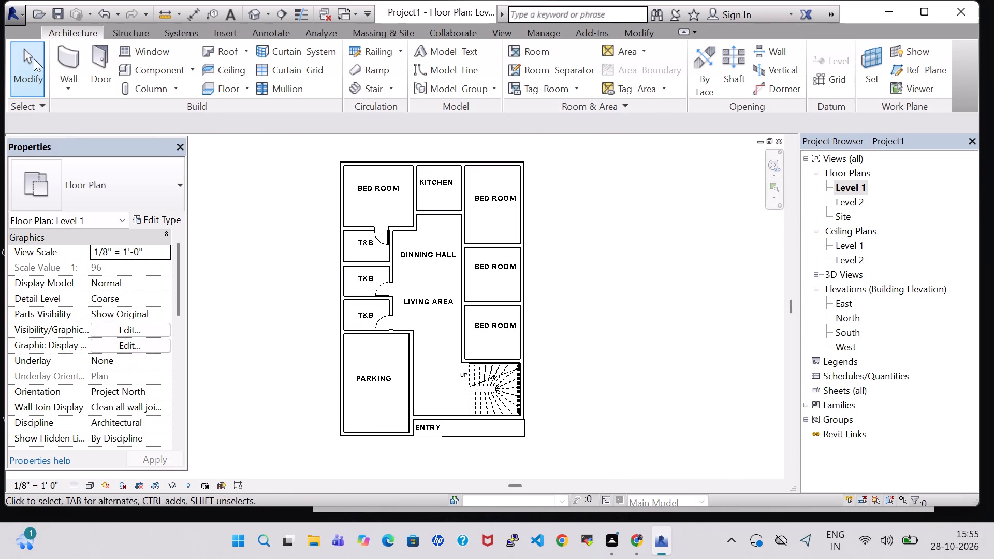
click(215, 45)
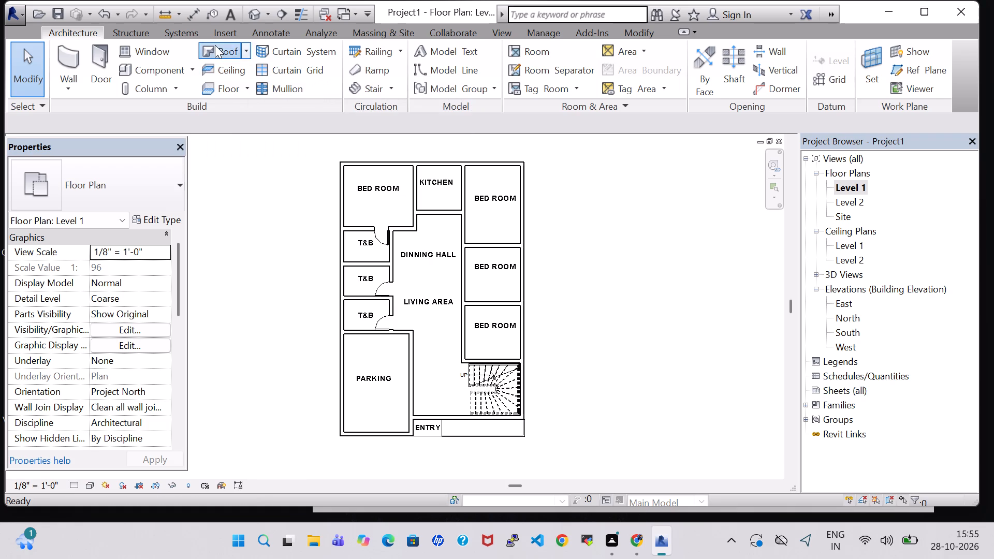
click(496, 303)
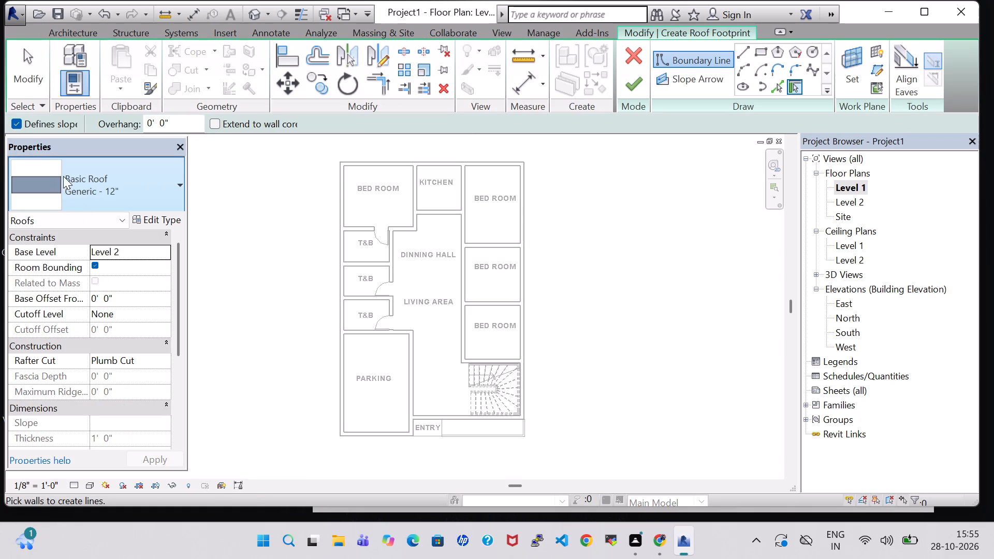
click(18, 119)
click(748, 51)
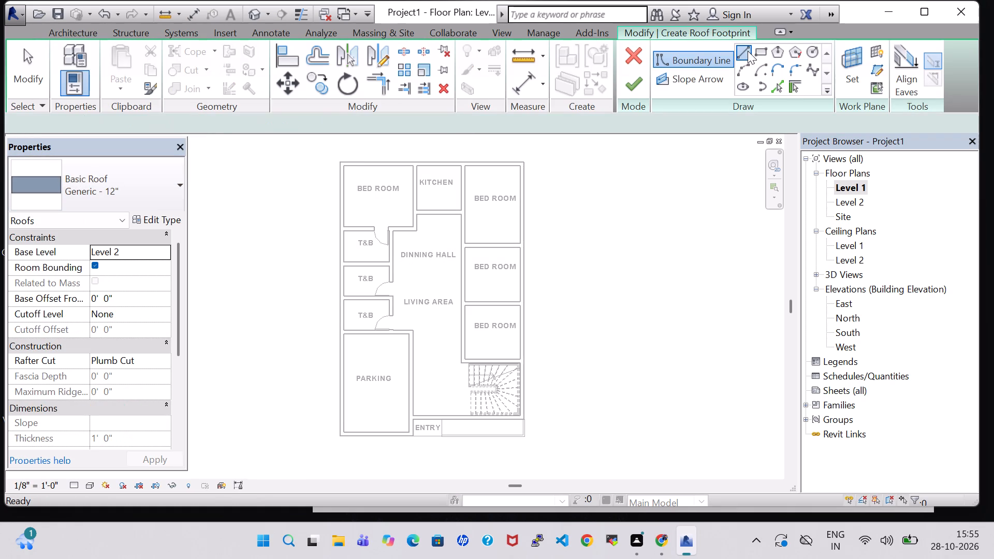
scroll(346, 160, up, 7)
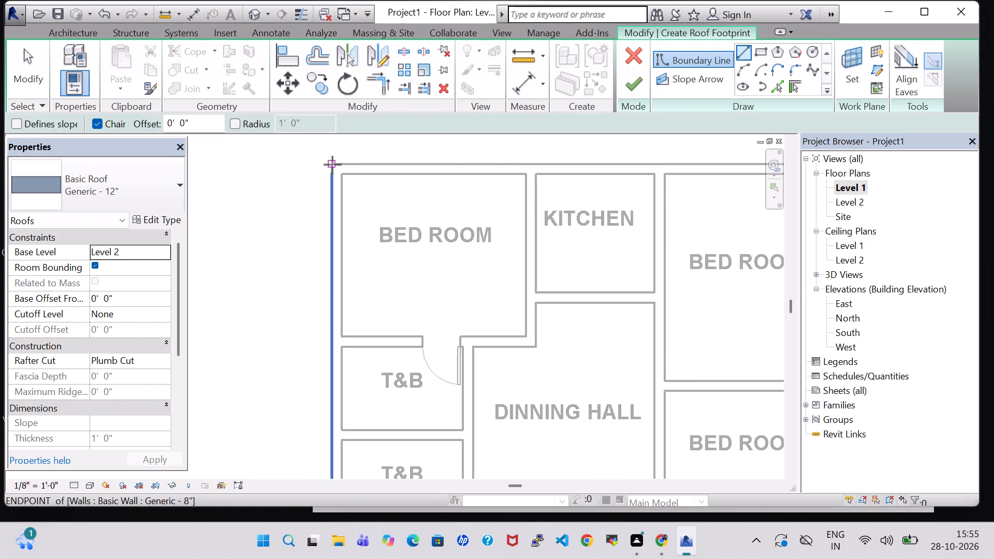
click(332, 165)
middle_drag(612, 169, 350, 160)
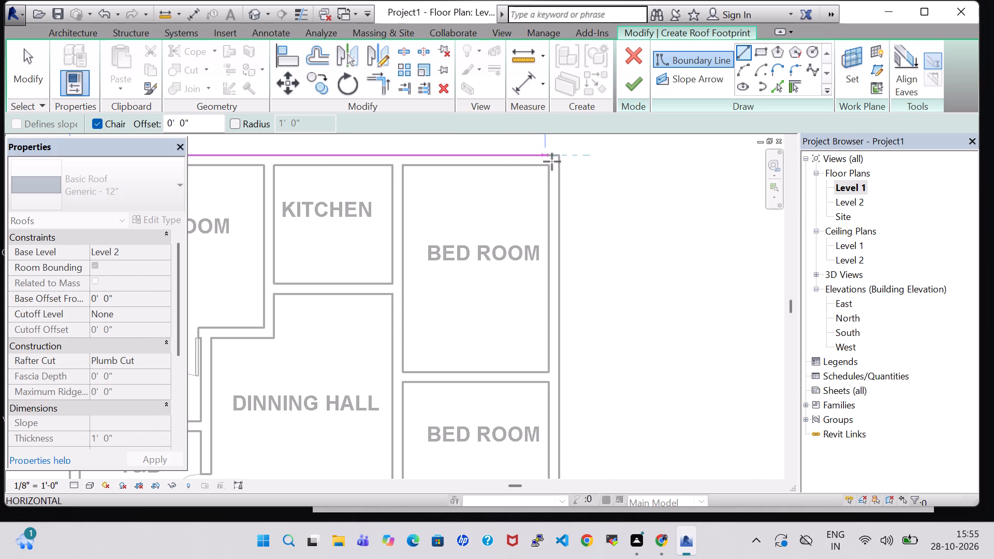
click(560, 153)
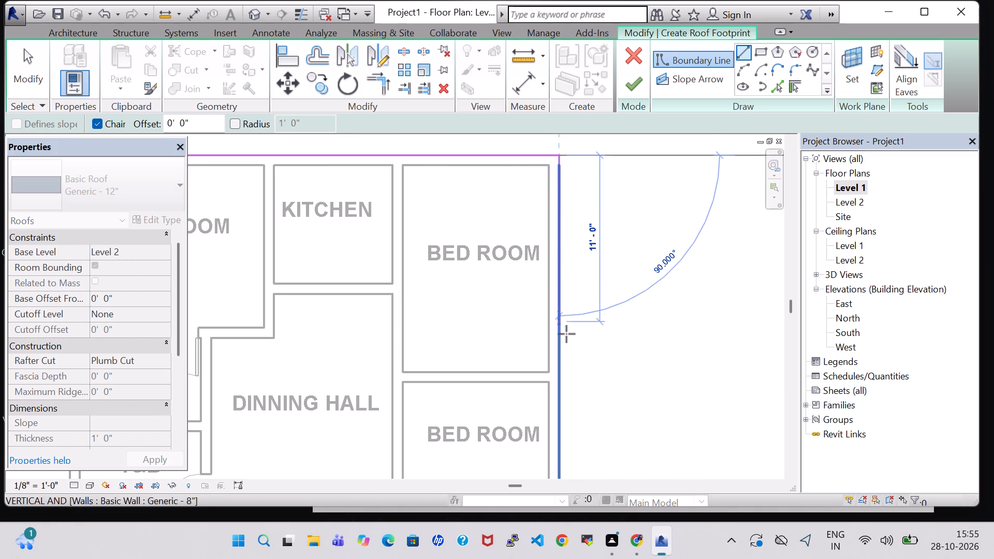
Continue the roof boundary along the bedroom-side outer wall to the entry slab's corner and across the front to the parking corner.
middle_click(567, 345)
middle_drag(555, 393, 550, 228)
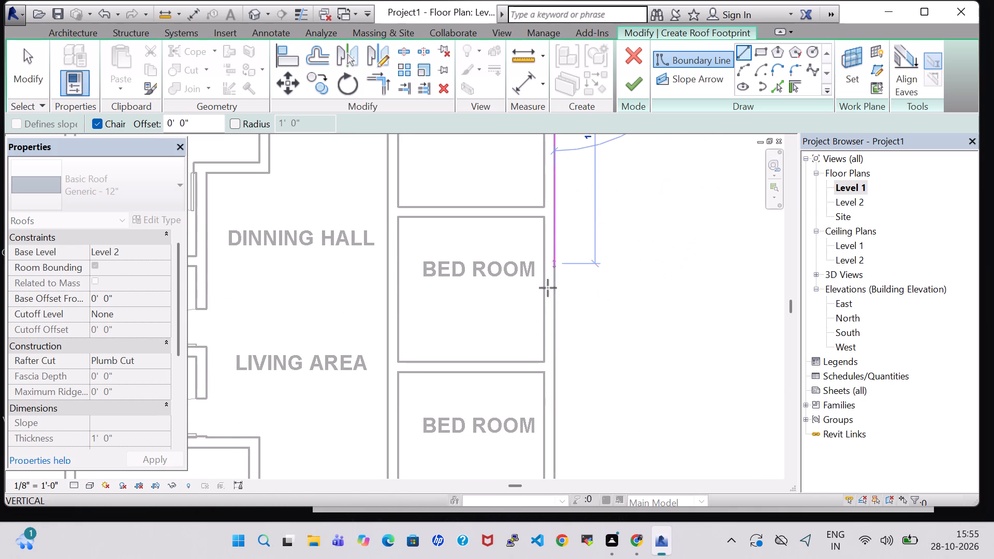
middle_drag(557, 330, 571, 201)
middle_drag(576, 390, 565, 226)
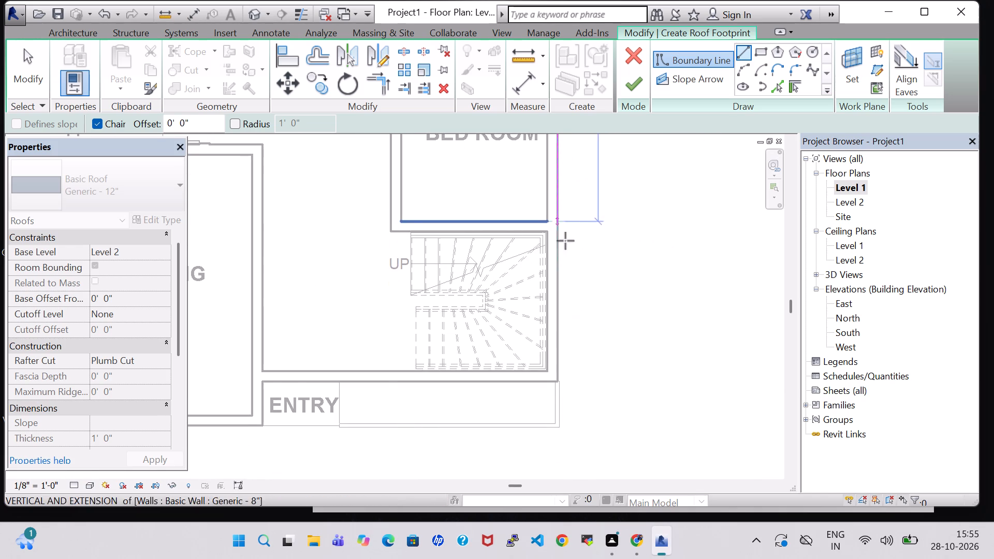
click(559, 428)
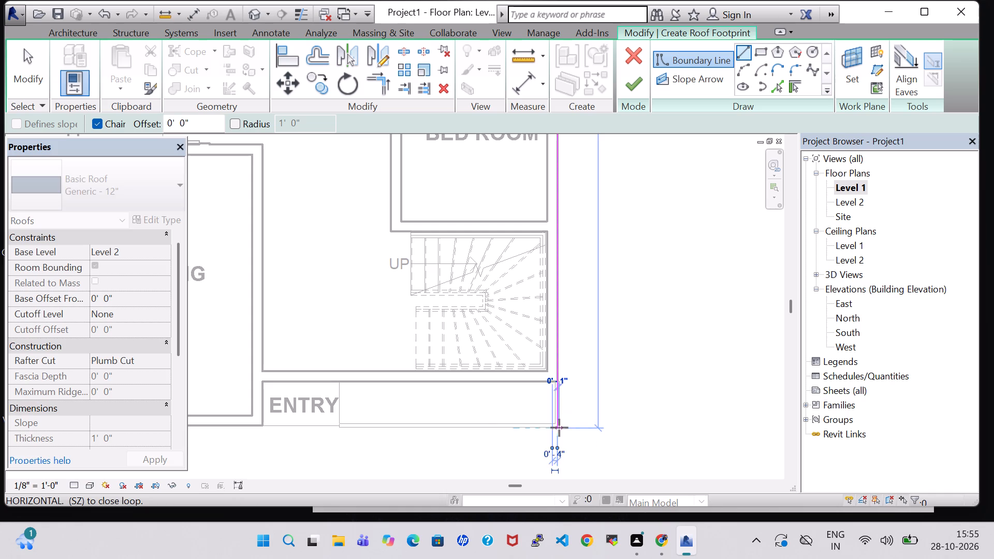
middle_drag(317, 422, 607, 421)
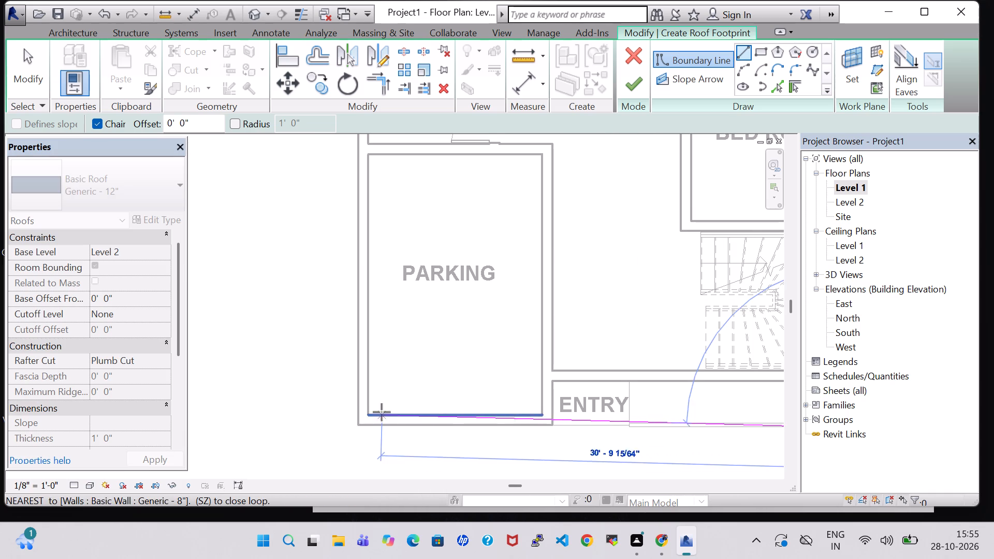
click(358, 420)
Close the roof boundary along the parking-side outer wall, finish the roof, and attach the highlighted walls to it.
middle_drag(361, 211, 352, 302)
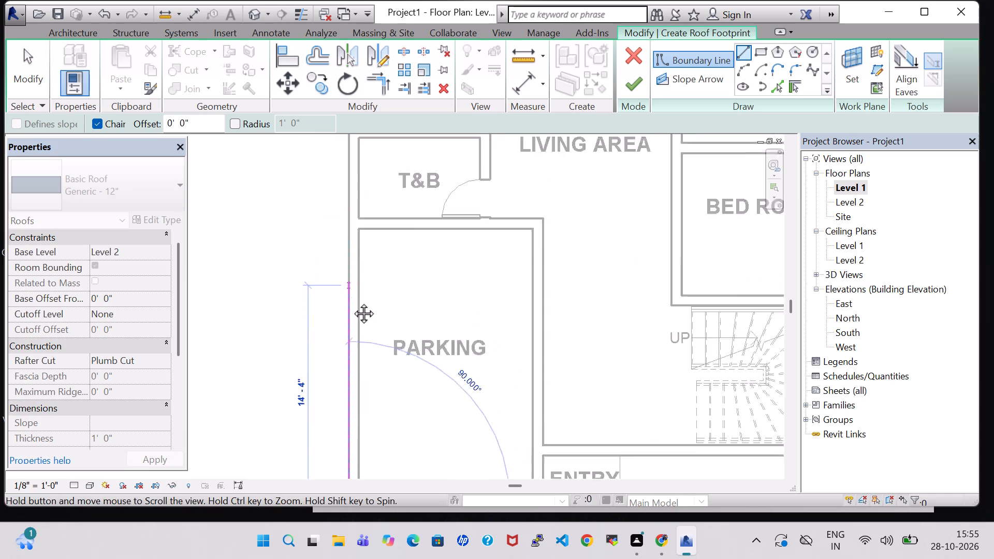
middle_drag(352, 302, 351, 316)
scroll(351, 316, down, 2)
middle_drag(346, 195, 350, 360)
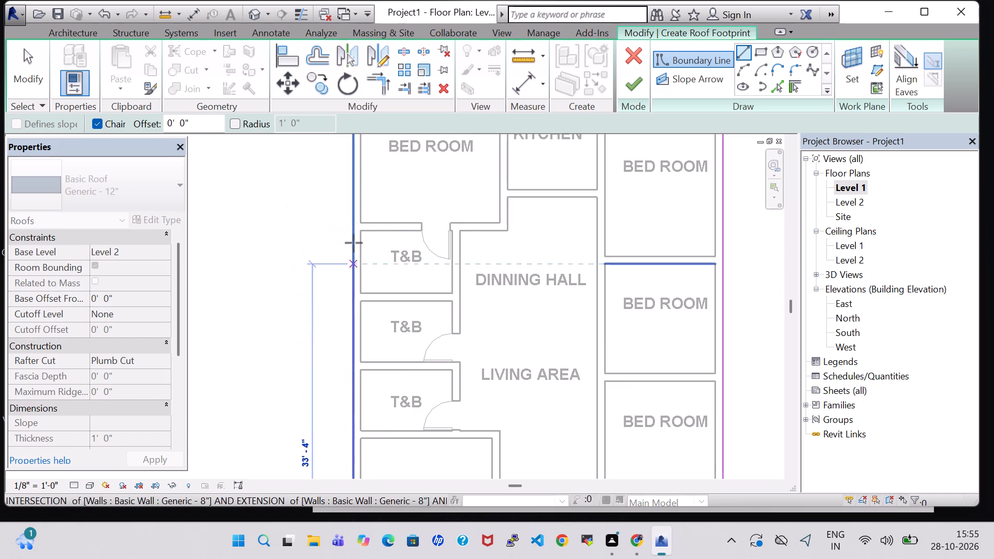
middle_drag(353, 211, 339, 399)
scroll(329, 320, up, 6)
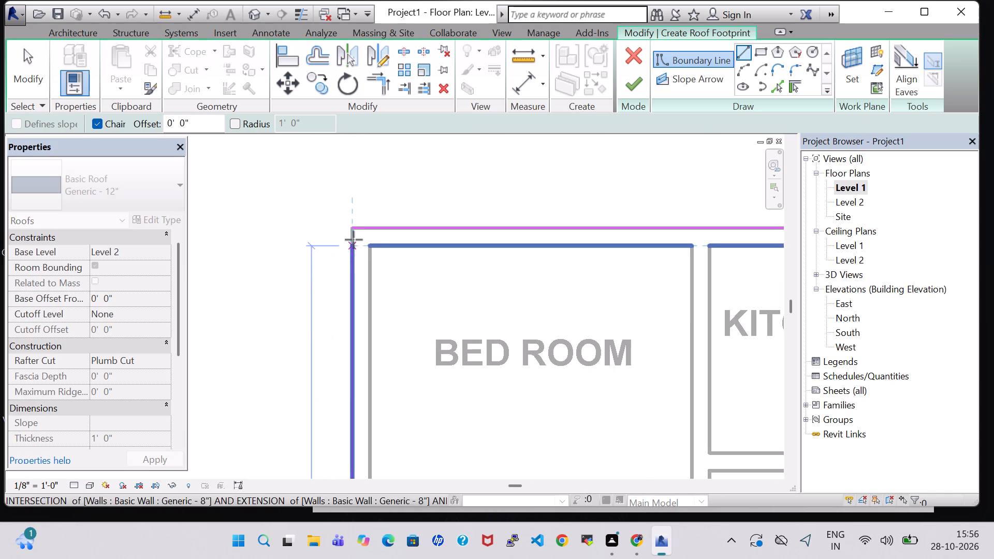
click(354, 230)
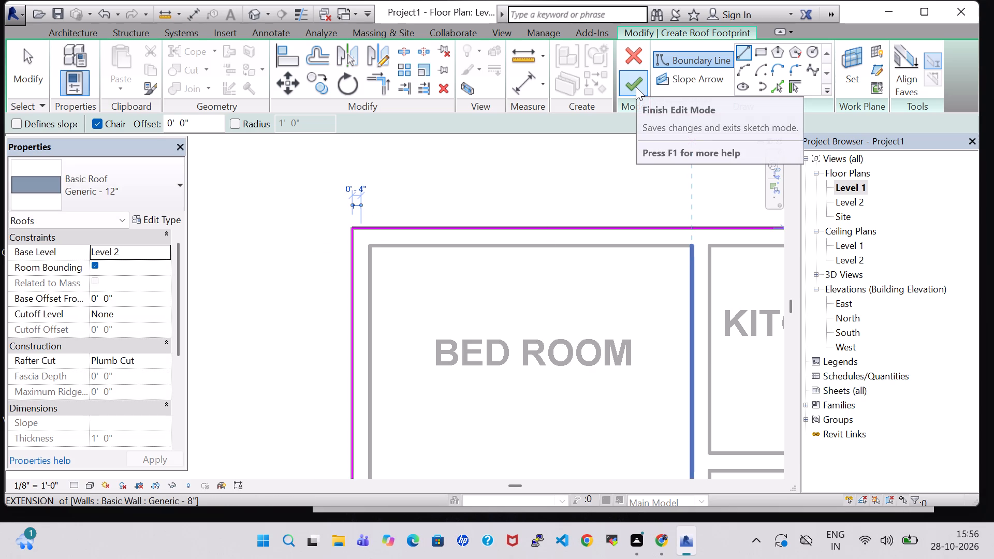
click(623, 93)
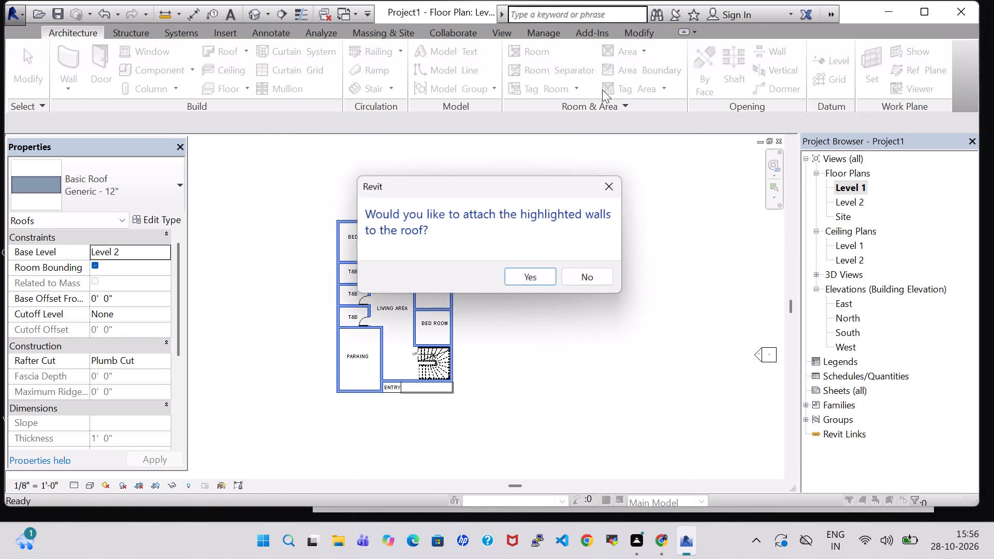
click(552, 276)
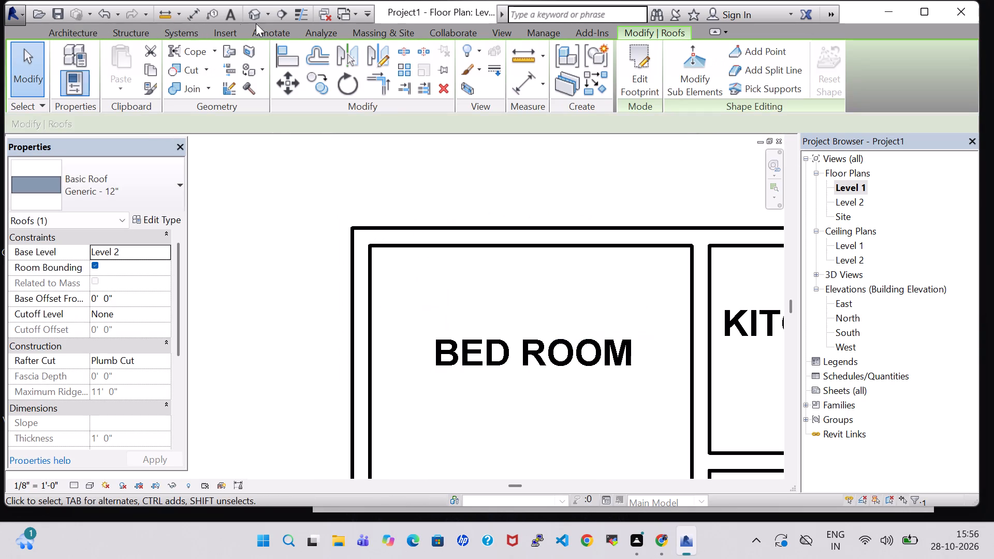
Change the roof's type in the 3D view to Steel Truss - Insulation on Metal Deck - EPDM.
click(251, 13)
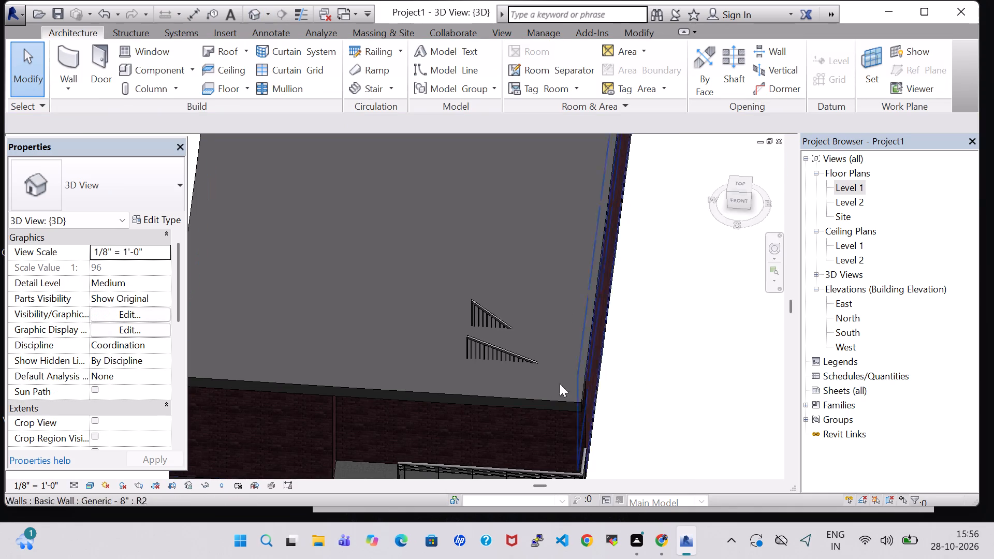
click(517, 398)
click(113, 202)
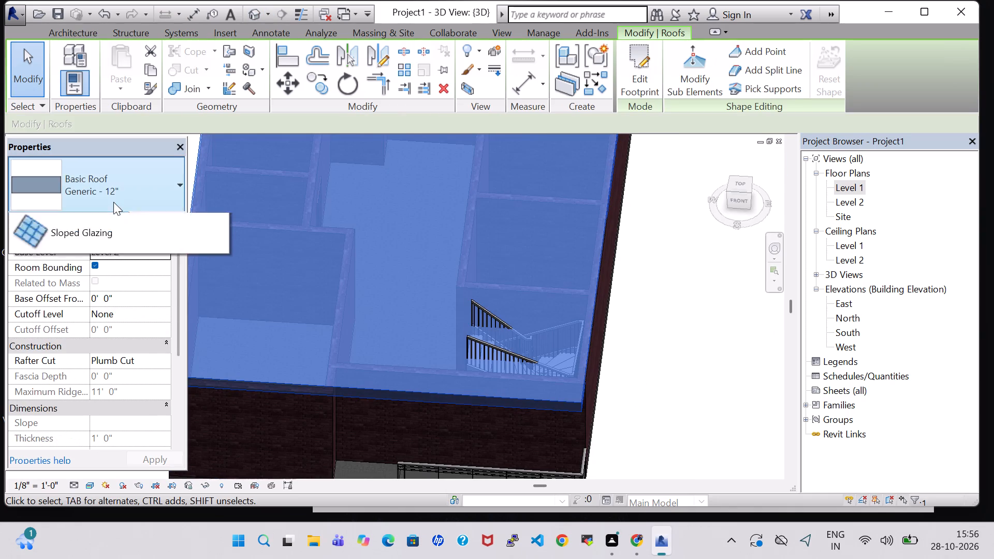
click(100, 386)
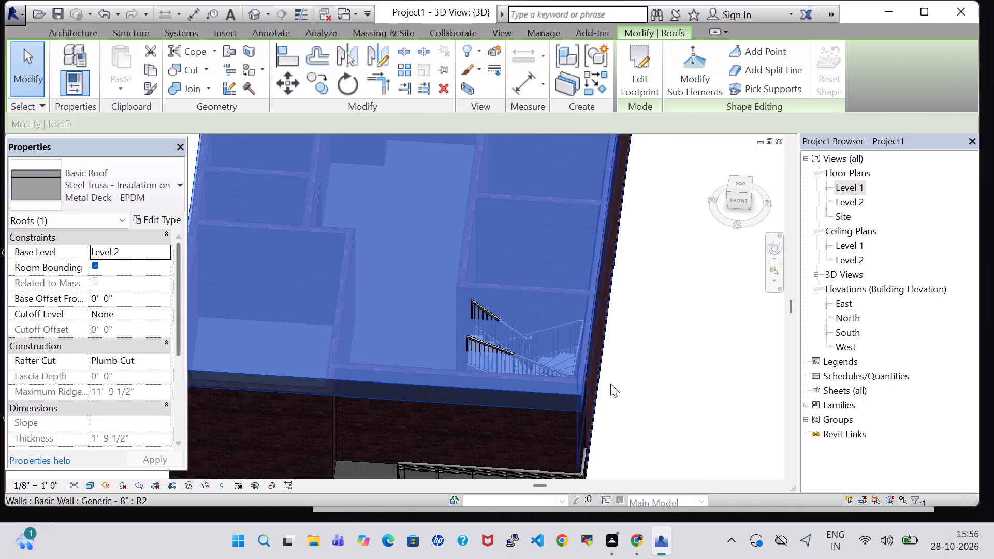
click(631, 384)
Examine the roofed building in 3D and the stair area on the Level 1 plan.
shift+middle_drag(691, 400, 685, 276)
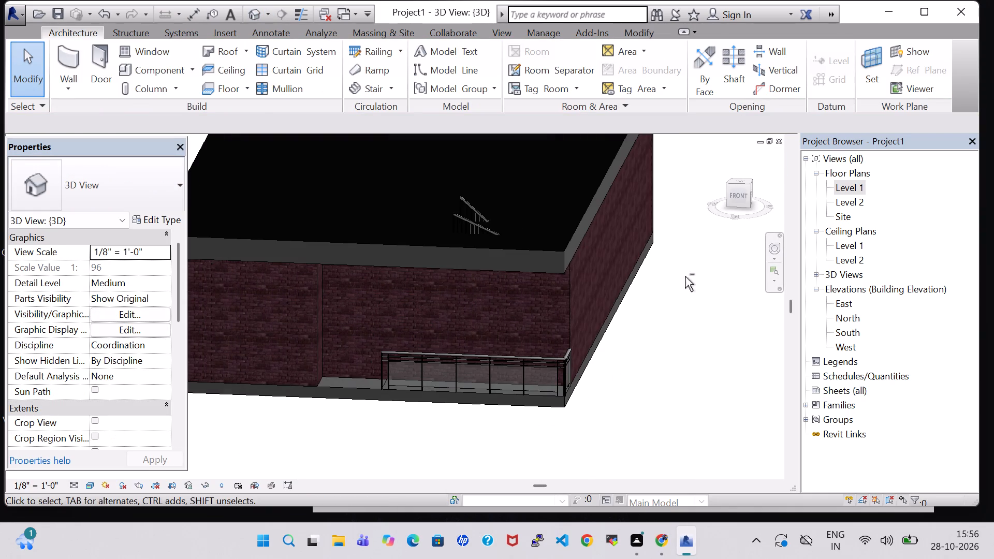
shift+middle_drag(673, 322, 675, 312)
double_click(842, 191)
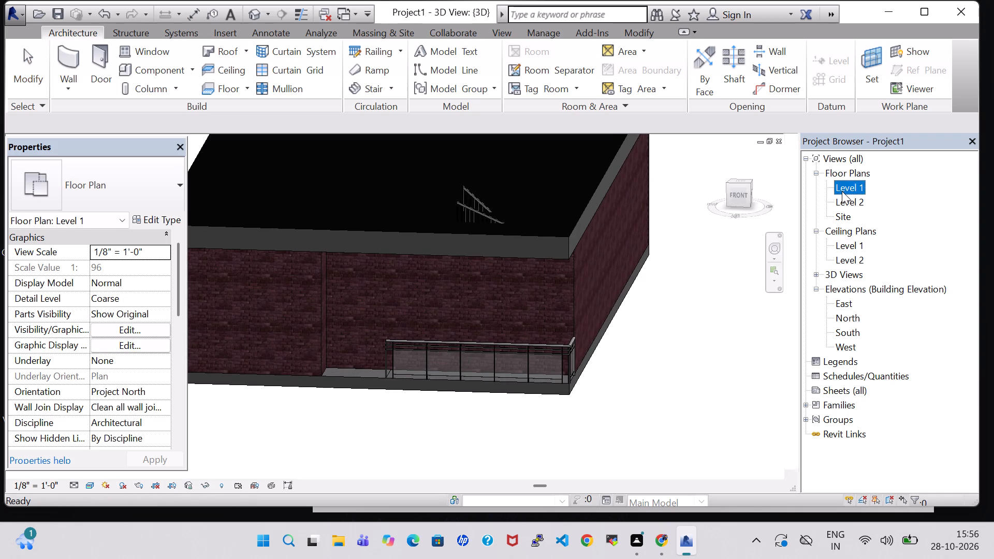
scroll(648, 391, down, 5)
middle_drag(628, 371, 448, 281)
scroll(448, 281, down, 4)
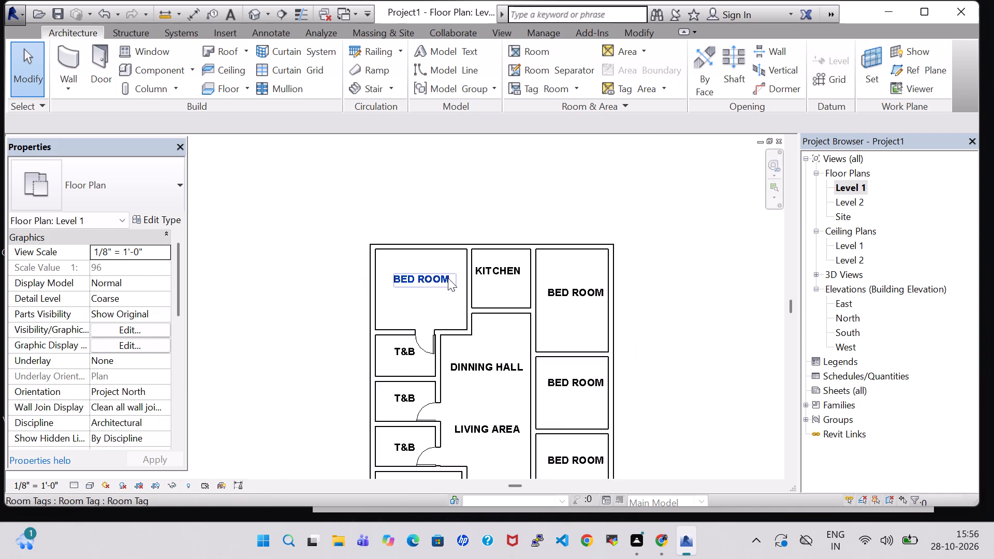
scroll(448, 278, down, 1)
middle_drag(621, 330, 586, 251)
scroll(626, 377, up, 1)
middle_drag(626, 378, 623, 358)
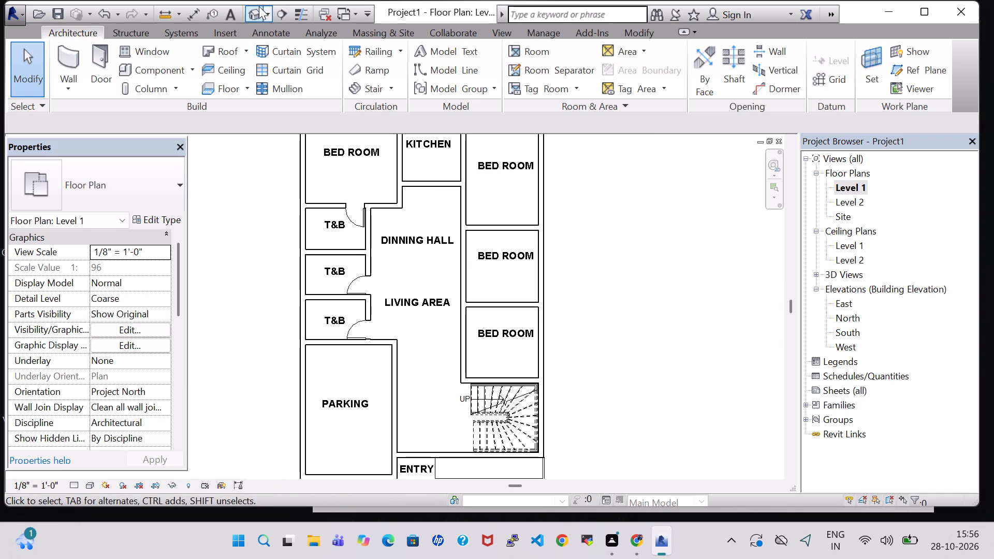
Open the flat roof's footprint for editing and sketch a boundary line along the stair's open end to the entry-side wall on Level 1.
click(258, 7)
double_click(525, 242)
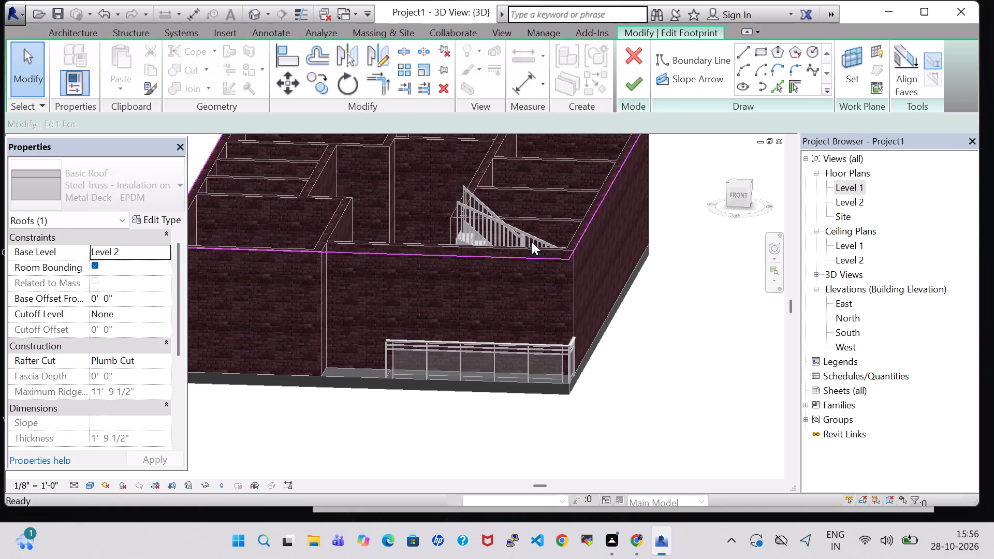
click(741, 54)
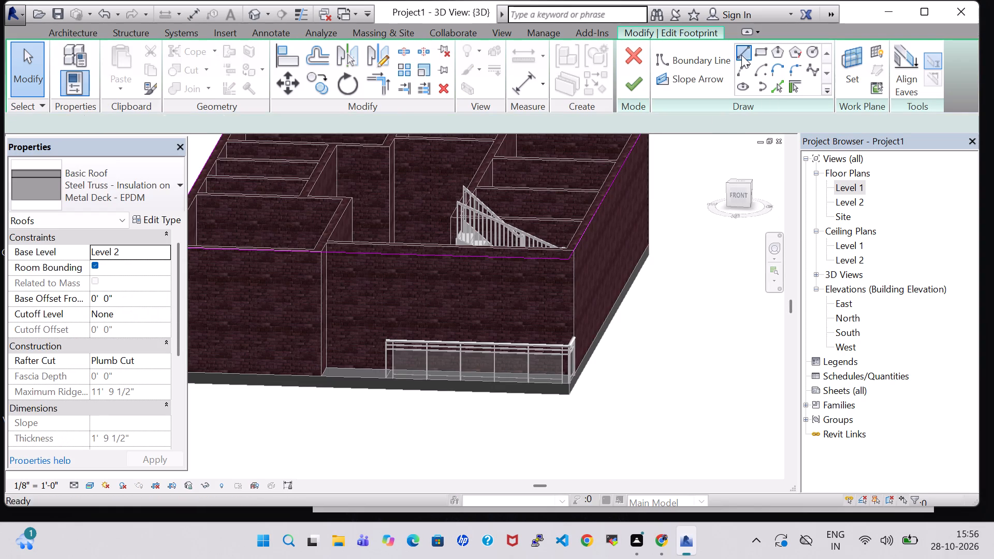
shift+middle_drag(645, 346, 659, 412)
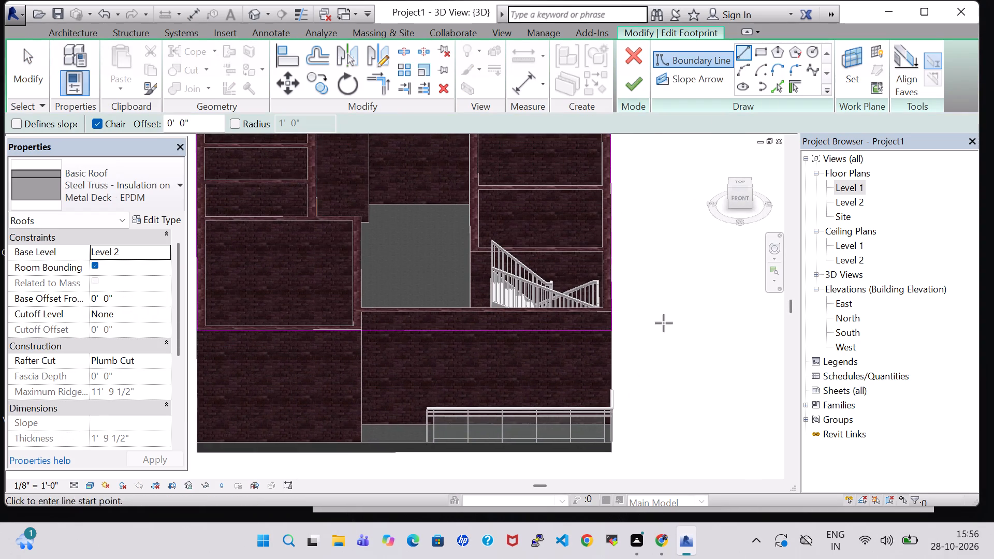
middle_drag(664, 319, 665, 370)
scroll(516, 305, up, 8)
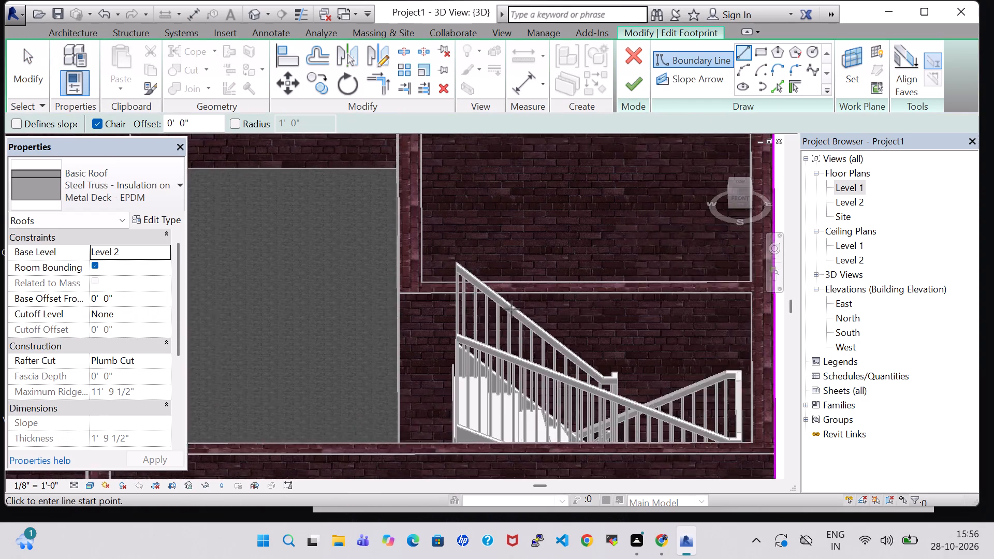
double_click(858, 186)
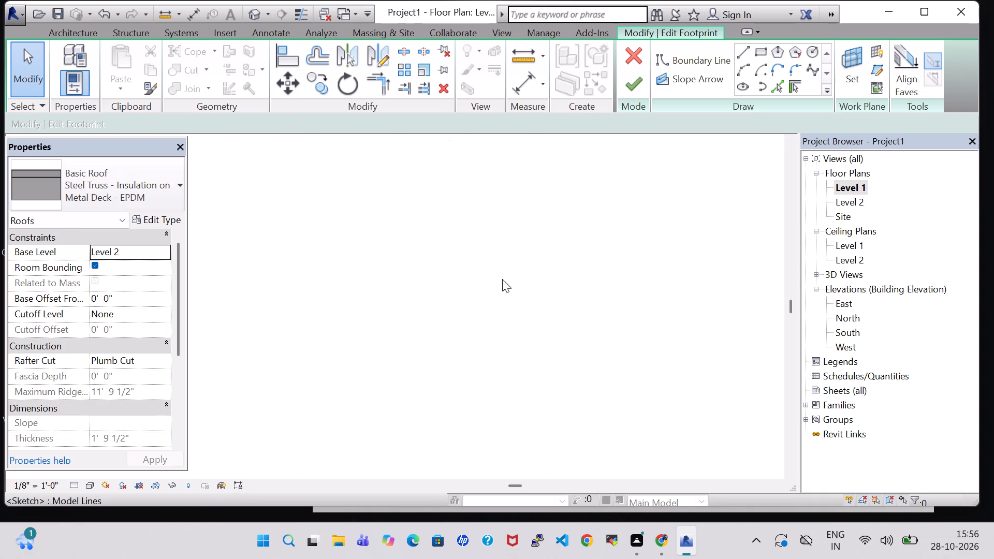
click(744, 46)
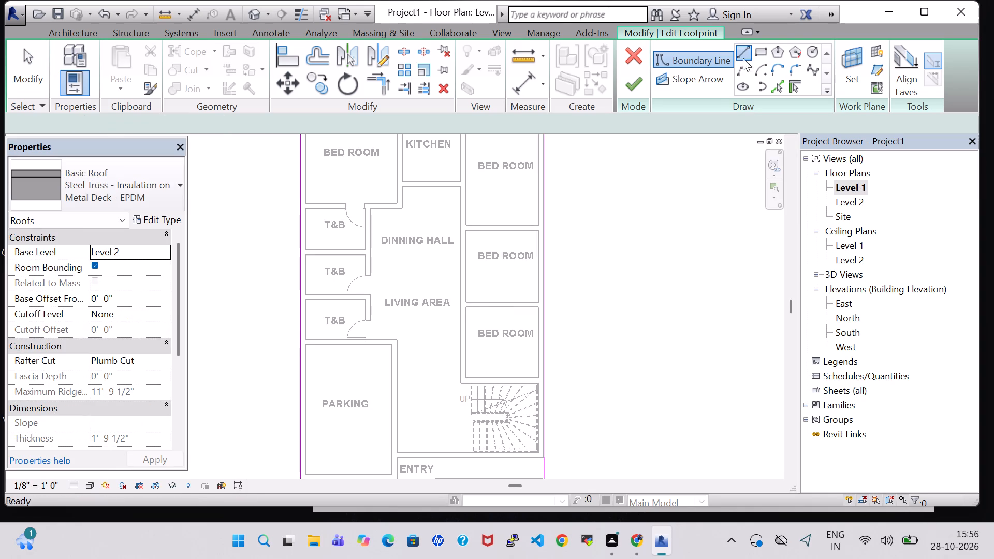
scroll(559, 360, up, 4)
middle_drag(571, 367, 607, 239)
scroll(326, 332, up, 5)
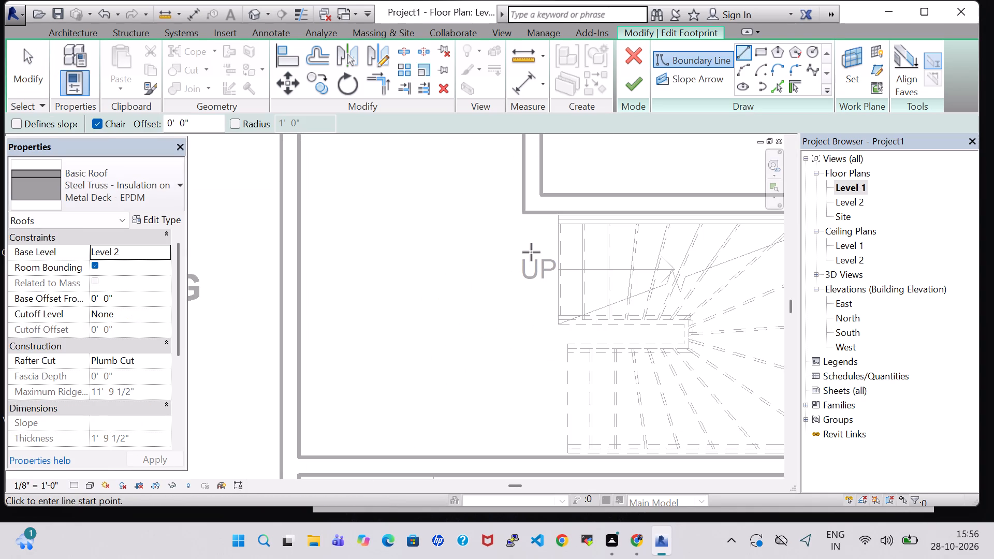
scroll(558, 220, up, 4)
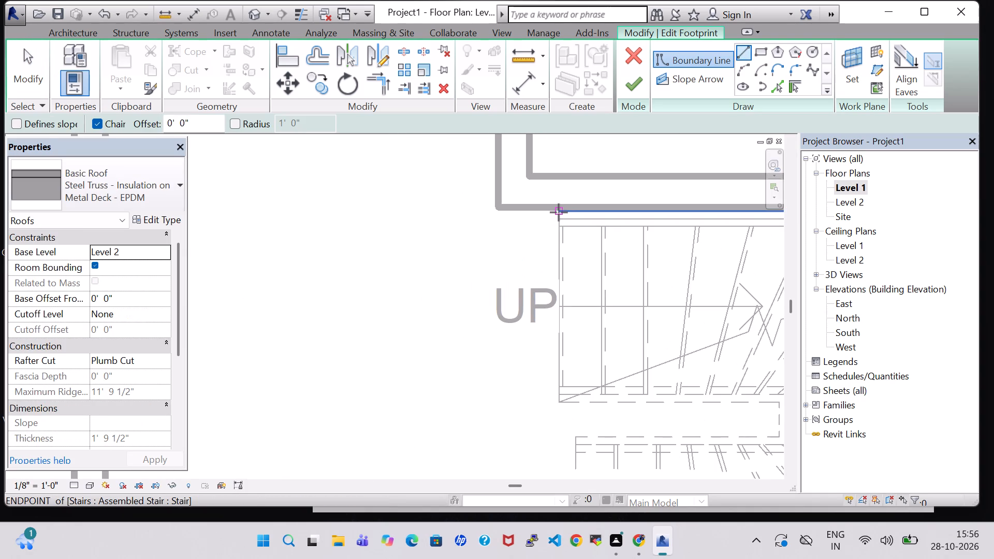
click(557, 212)
middle_drag(558, 385, 523, 254)
middle_drag(528, 328, 515, 226)
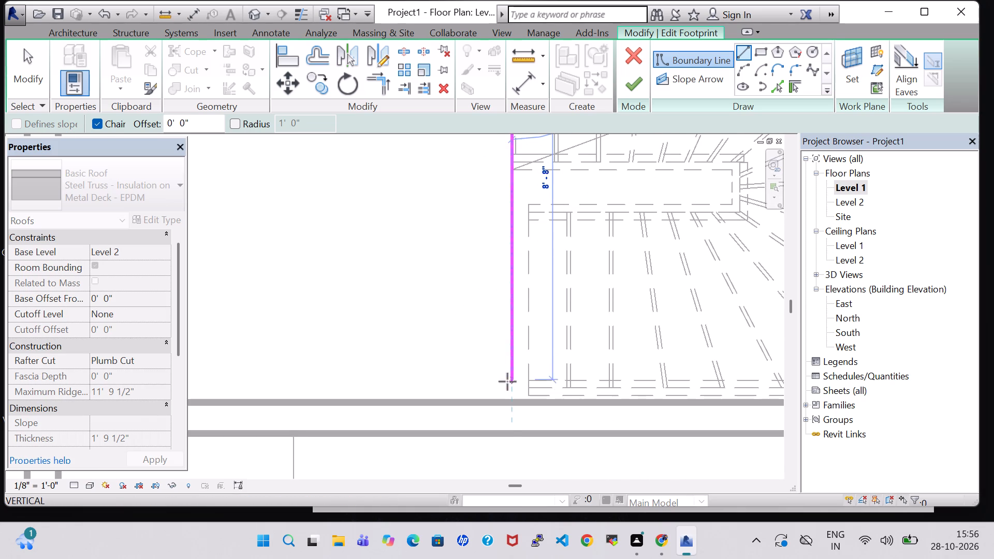
click(507, 402)
Close the roof opening around the stair along its three enclosing walls, about 9' wide, and finish the footprint.
middle_drag(703, 402, 415, 403)
click(642, 399)
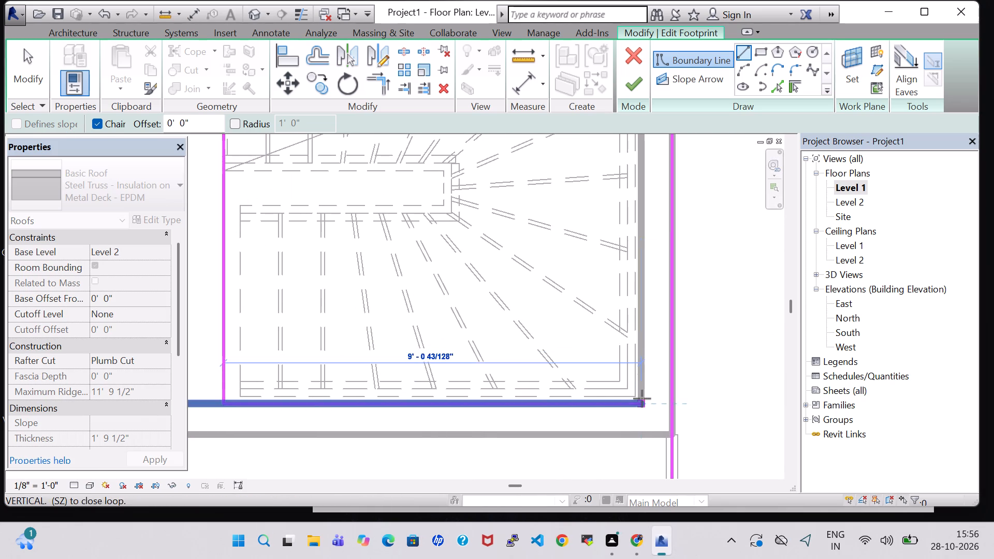
middle_drag(637, 221, 628, 437)
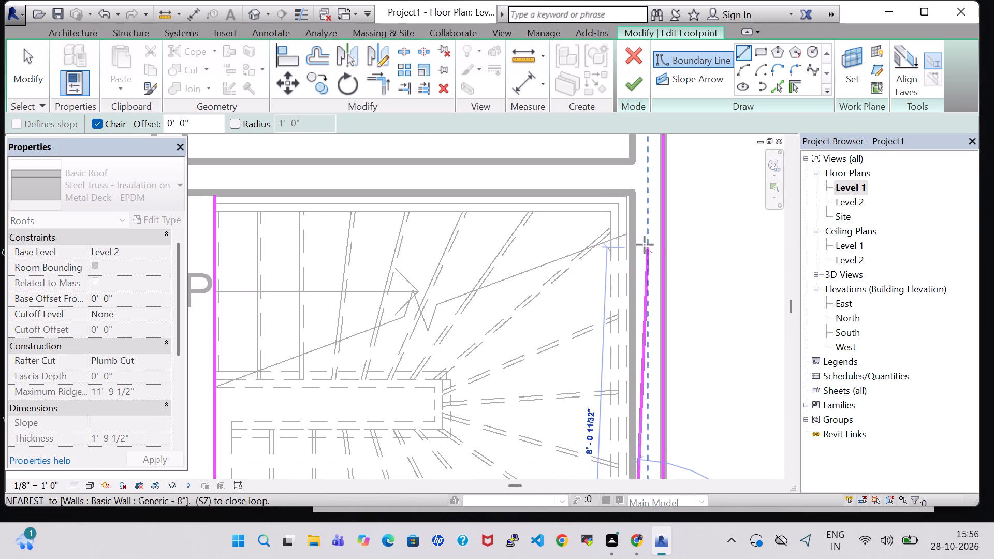
click(626, 198)
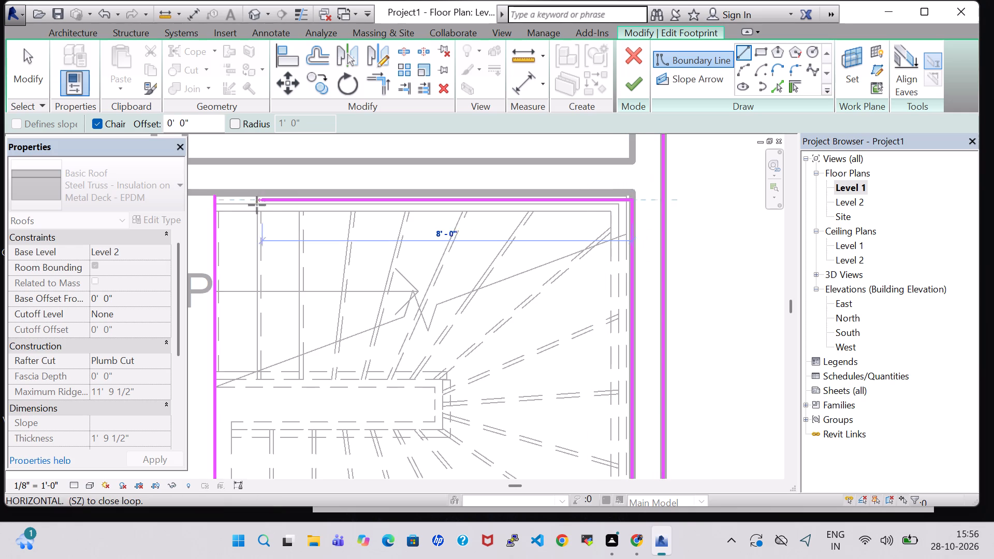
click(215, 195)
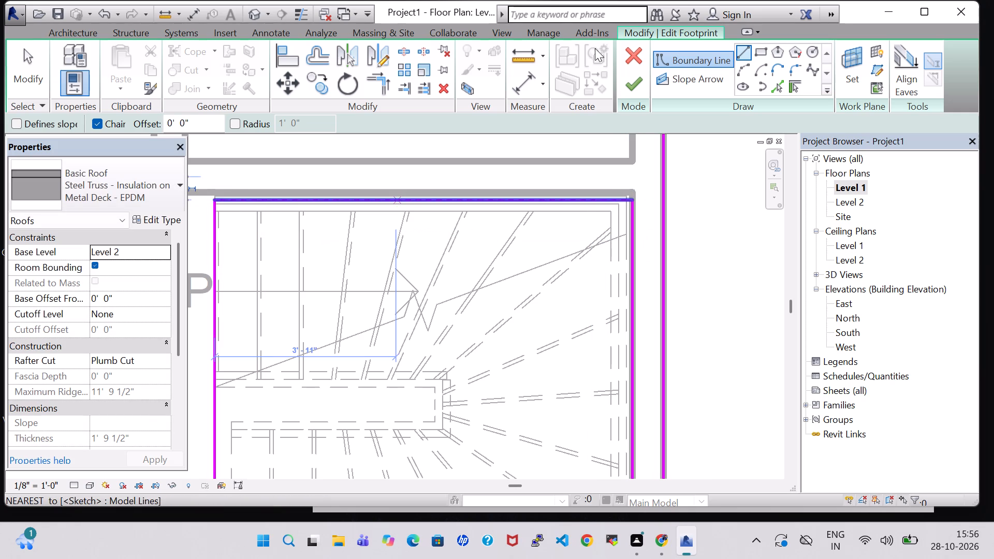
click(632, 83)
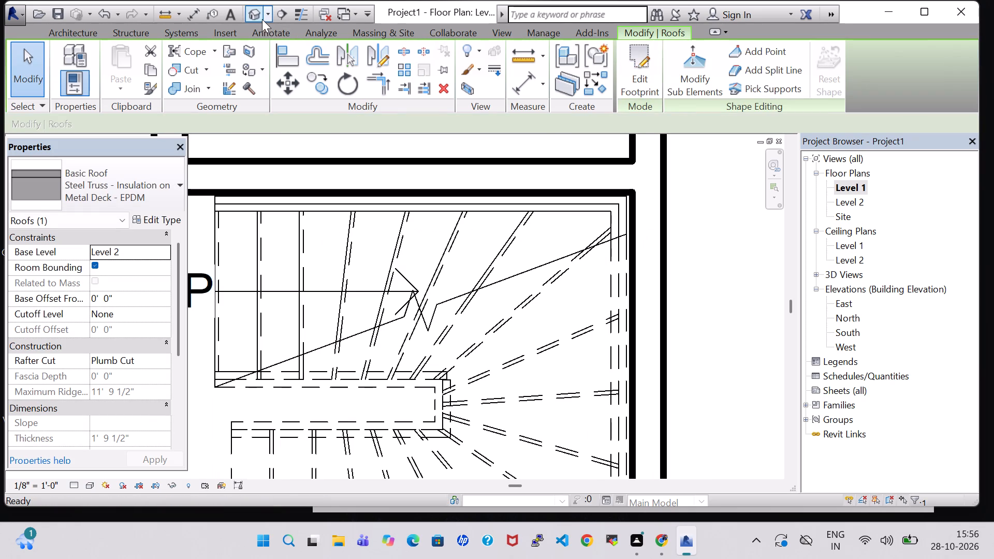
Examine the roof opening over the stair and the building's exterior in 3D from several angles.
click(262, 19)
shift+middle_drag(620, 350, 575, 330)
middle_drag(598, 376, 684, 320)
shift+middle_drag(488, 301, 547, 398)
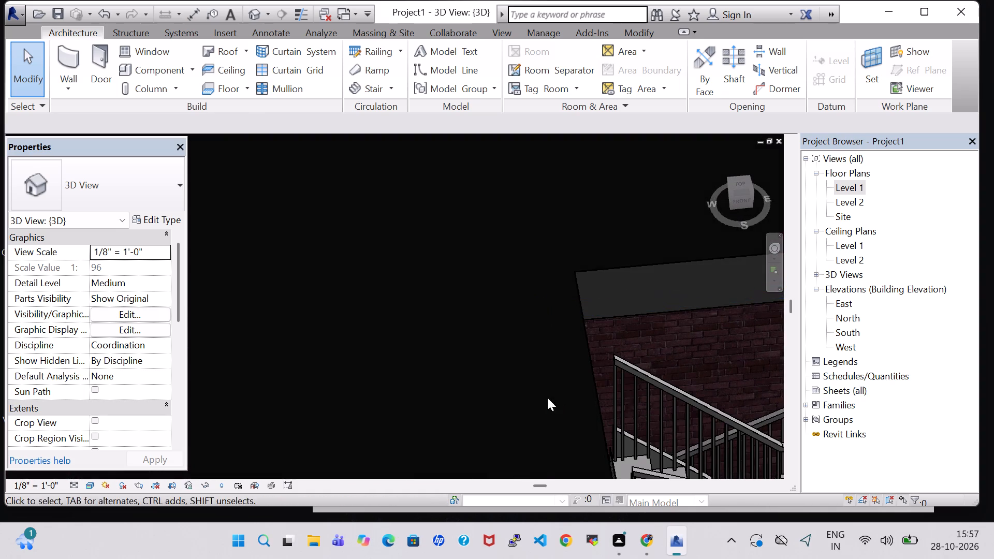
middle_drag(628, 399, 513, 283)
scroll(545, 290, up, 3)
scroll(622, 272, down, 9)
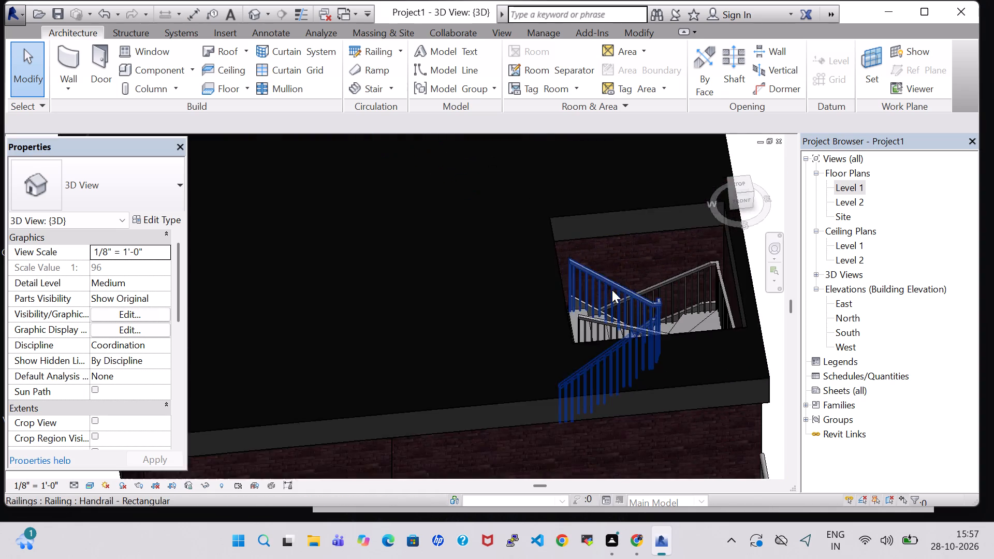
scroll(612, 290, down, 3)
shift+middle_drag(721, 396, 682, 334)
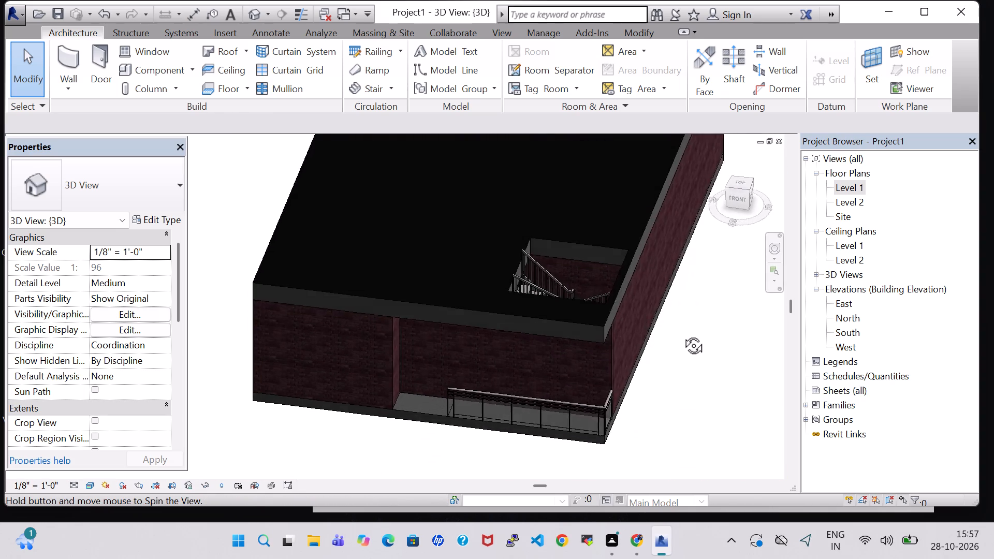
shift+middle_drag(682, 334, 696, 305)
shift+middle_drag(696, 305, 613, 375)
shift+middle_drag(590, 380, 569, 382)
scroll(428, 301, up, 4)
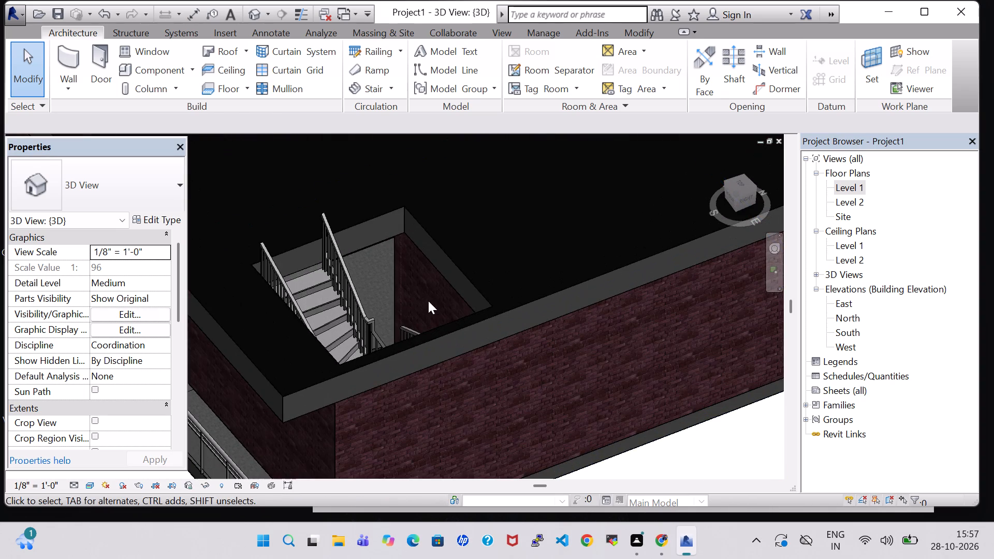
shift+middle_drag(422, 298, 432, 233)
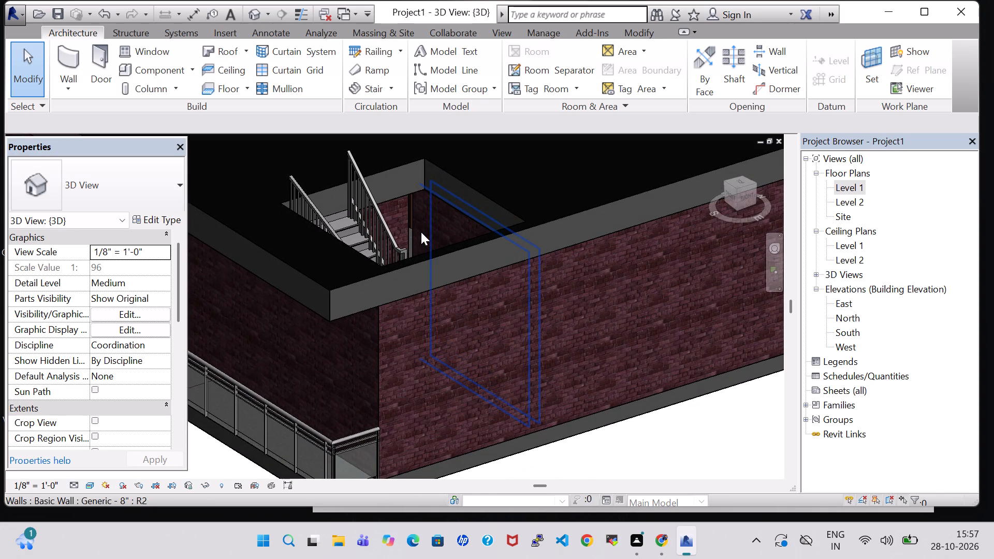
shift+scroll(421, 232, up, 3)
shift+middle_drag(620, 458, 736, 495)
shift+scroll(741, 478, down, 1)
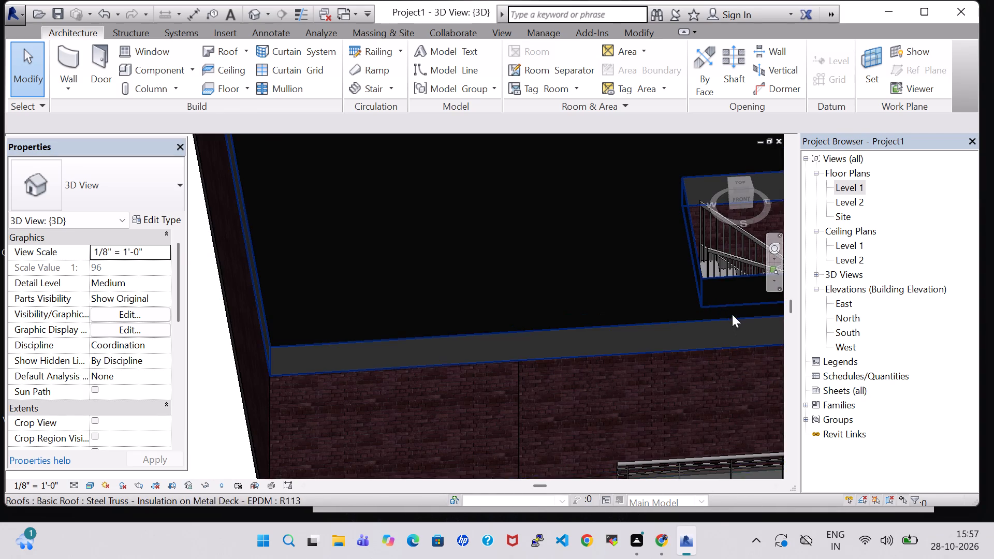
shift+middle_drag(732, 314, 648, 376)
scroll(490, 377, up, 5)
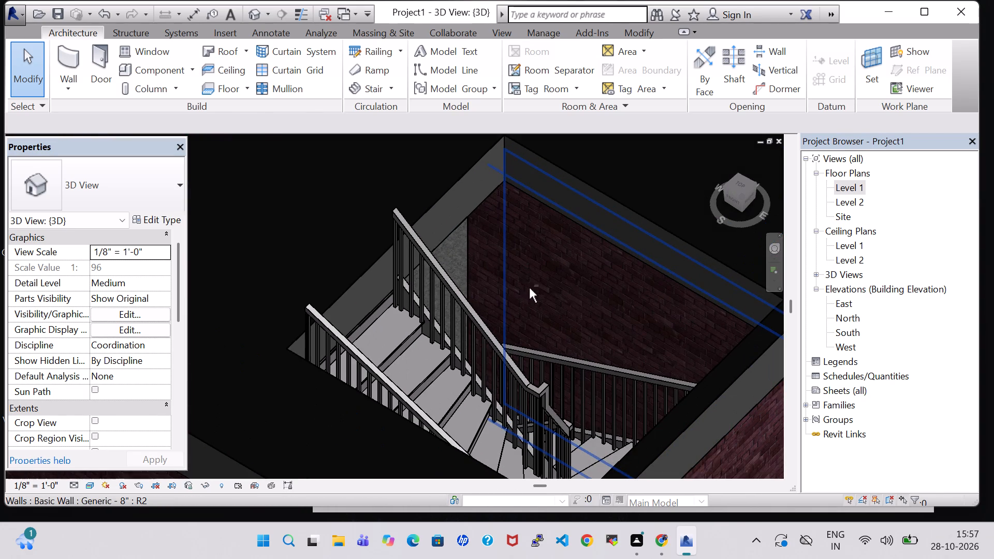
shift+middle_drag(529, 288, 479, 259)
middle_drag(374, 253, 780, 558)
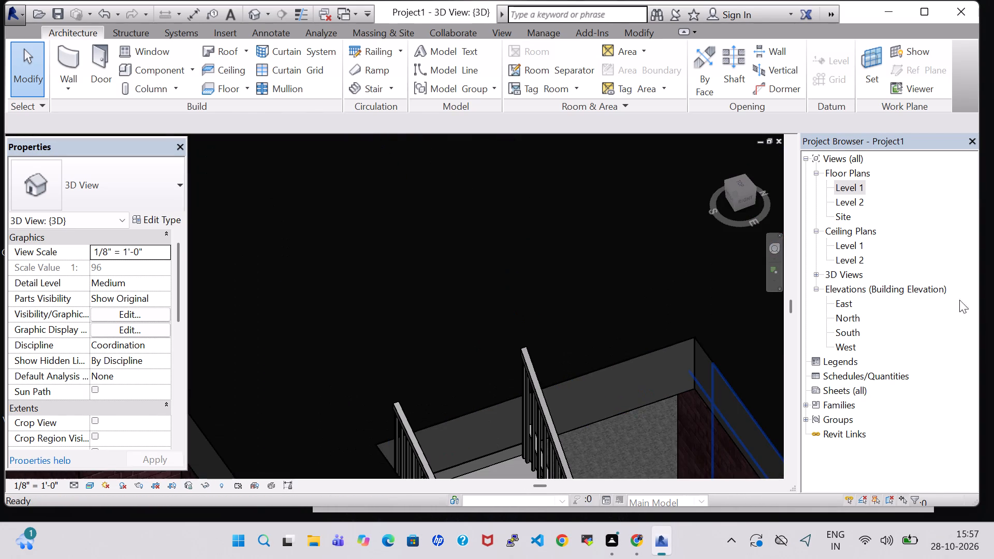
scroll(588, 384, down, 8)
shift+middle_drag(592, 396, 669, 313)
middle_drag(669, 313, 343, 226)
shift+middle_drag(619, 375, 661, 325)
Sketch a railing path on Level 1 along the outer wall from the rear bedroom corner to the front parking corner, about 48' 2" long.
double_click(848, 183)
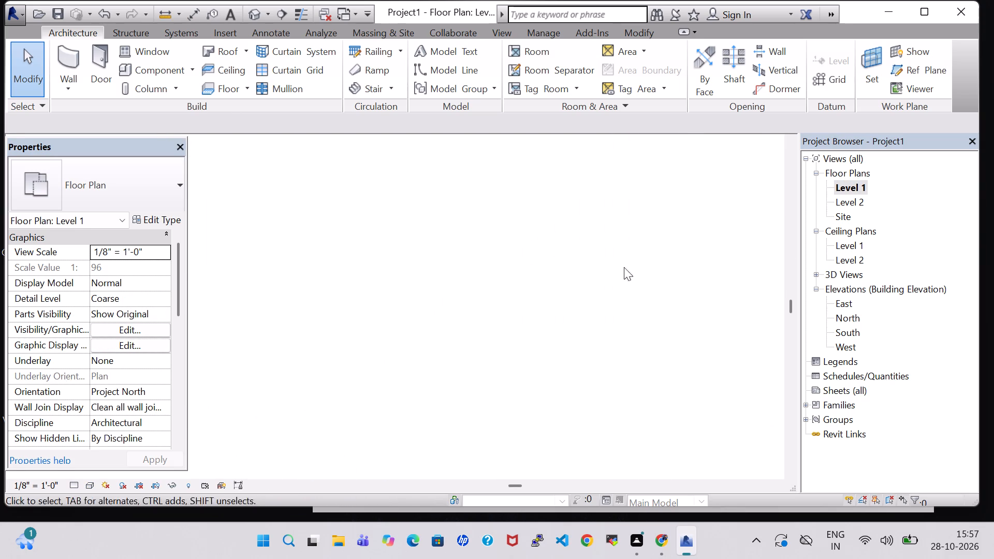
scroll(561, 267, down, 16)
middle_drag(650, 228, 652, 326)
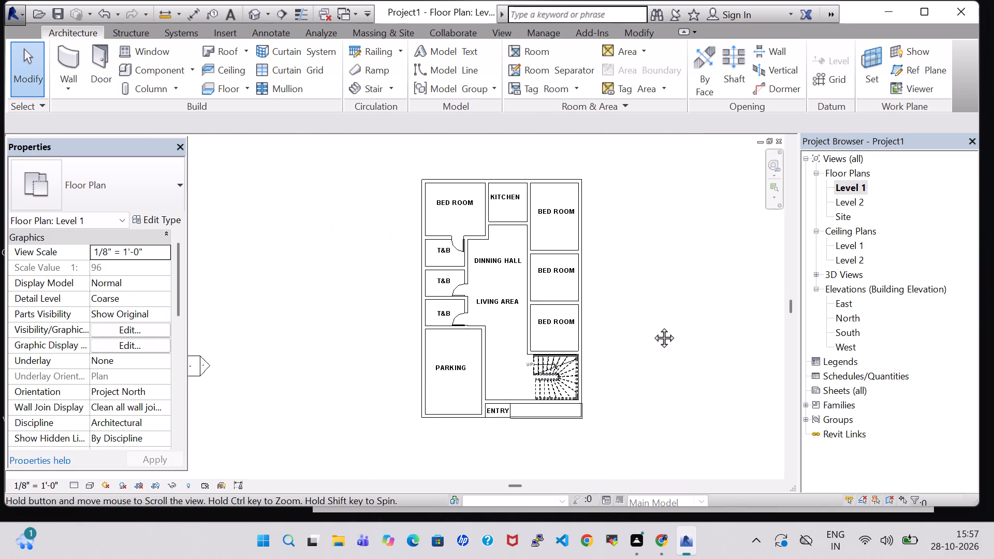
middle_drag(652, 326, 625, 337)
click(370, 53)
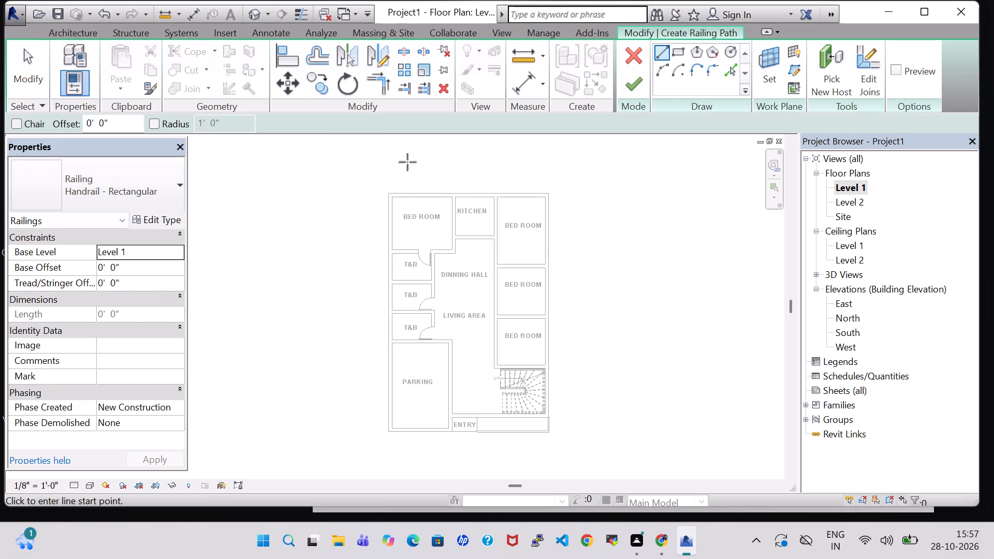
scroll(395, 211, up, 7)
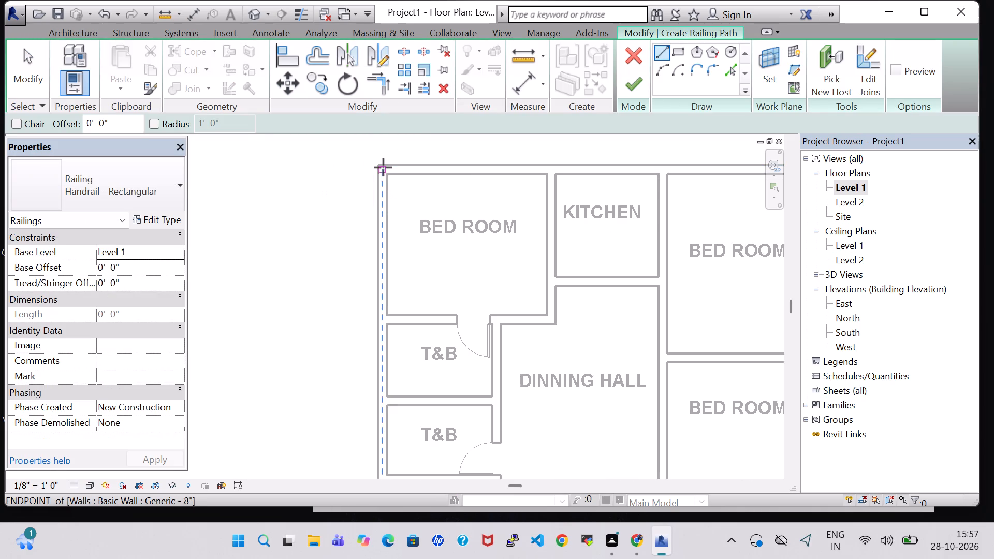
click(380, 165)
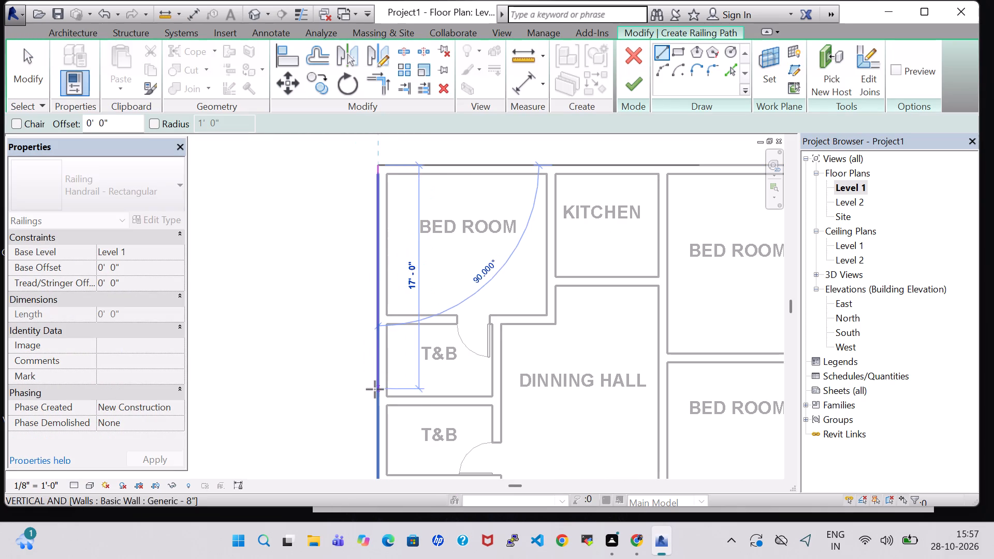
middle_drag(376, 391, 377, 184)
scroll(377, 181, down, 2)
middle_drag(379, 368, 414, 206)
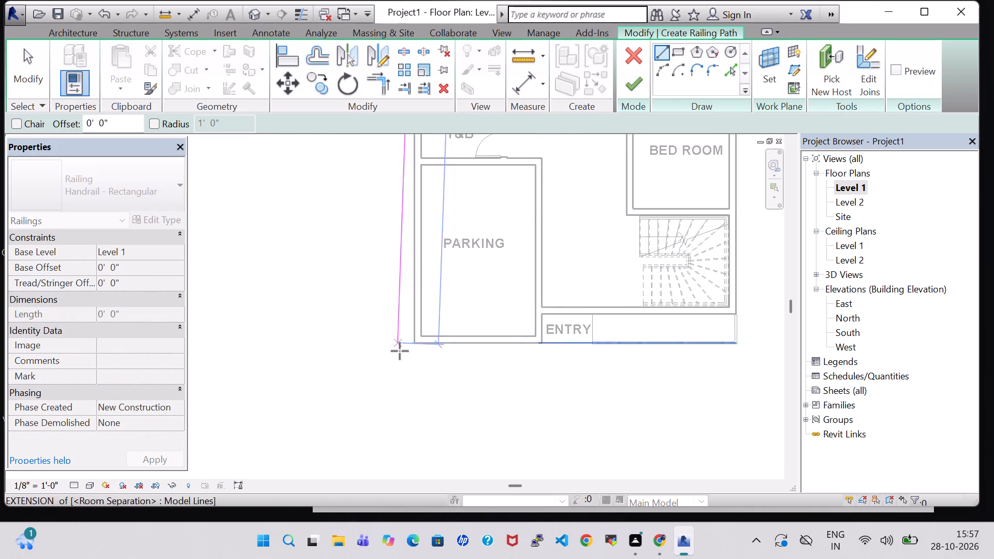
scroll(400, 351, up, 5)
click(428, 334)
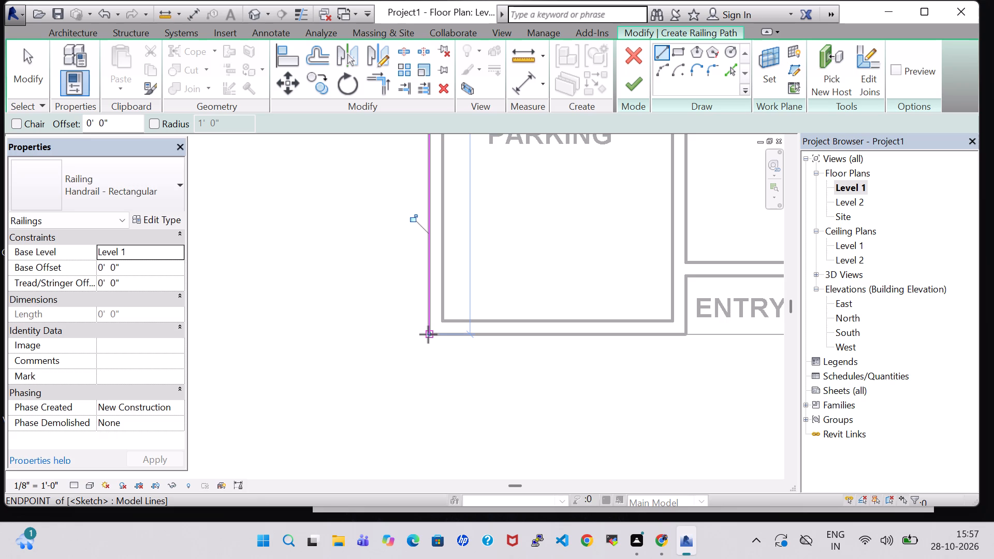
Set the new railing's base offset to 11' 9" and finish its path.
click(105, 264)
key(BackSpace)
text(11)
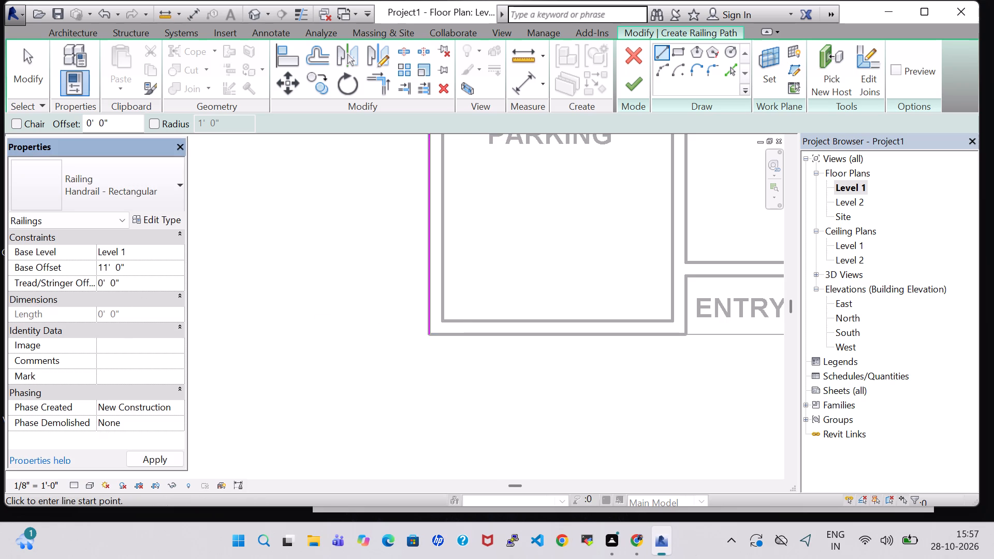
click(118, 270)
key(Right)
key(BackSpace)
key(9)
key(Return)
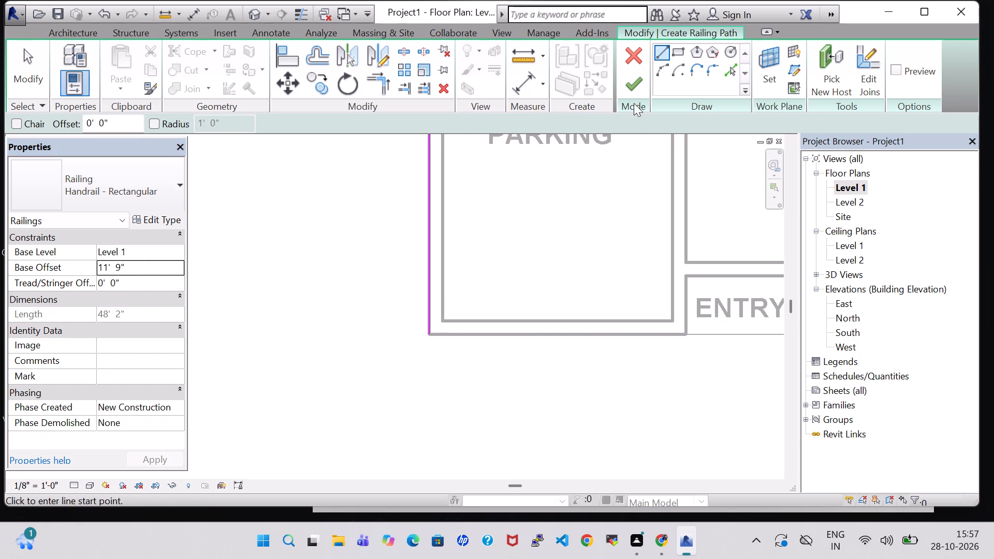
click(626, 84)
Change the roof-edge railing's type in the 3D view to Glass Panel - Bottom Fill.
click(257, 7)
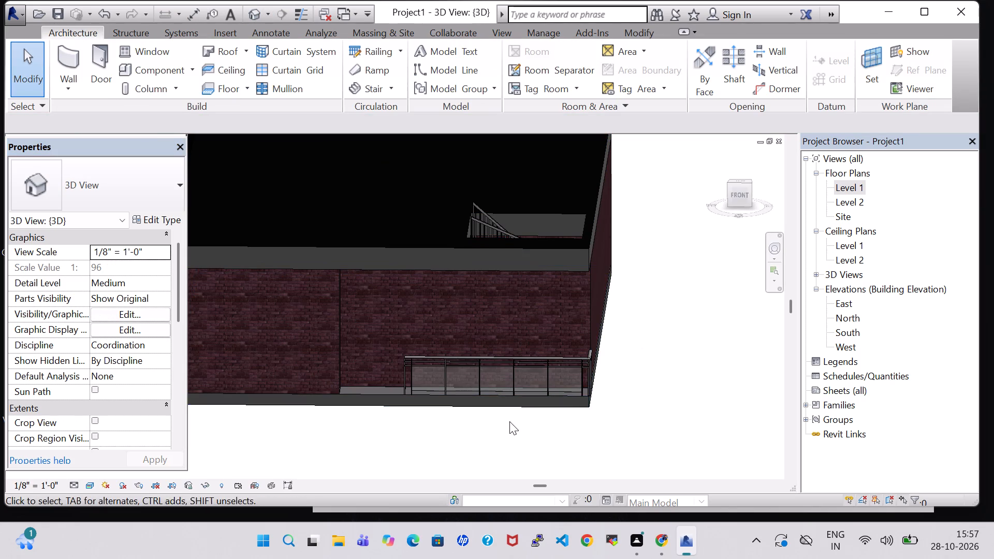
middle_drag(508, 428, 591, 421)
click(258, 190)
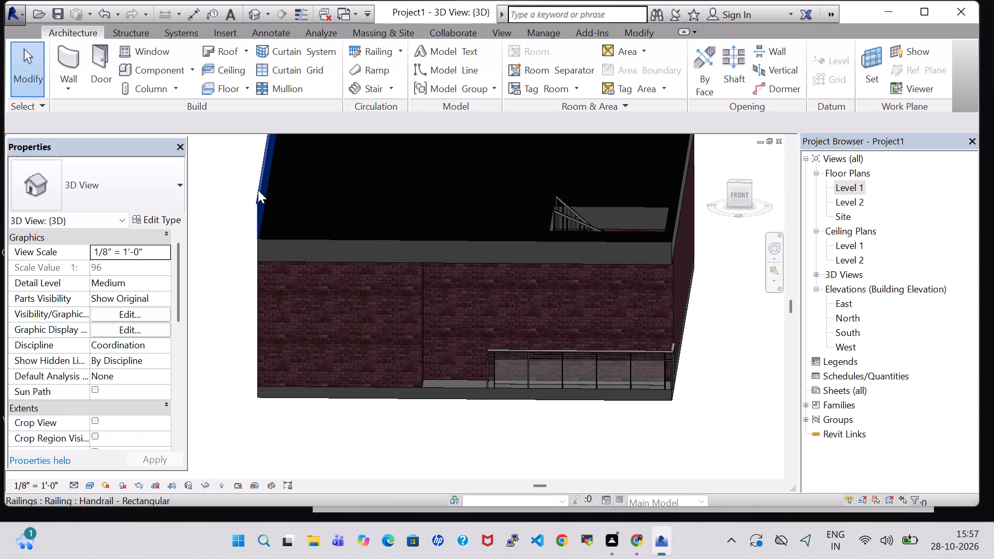
click(156, 186)
click(140, 258)
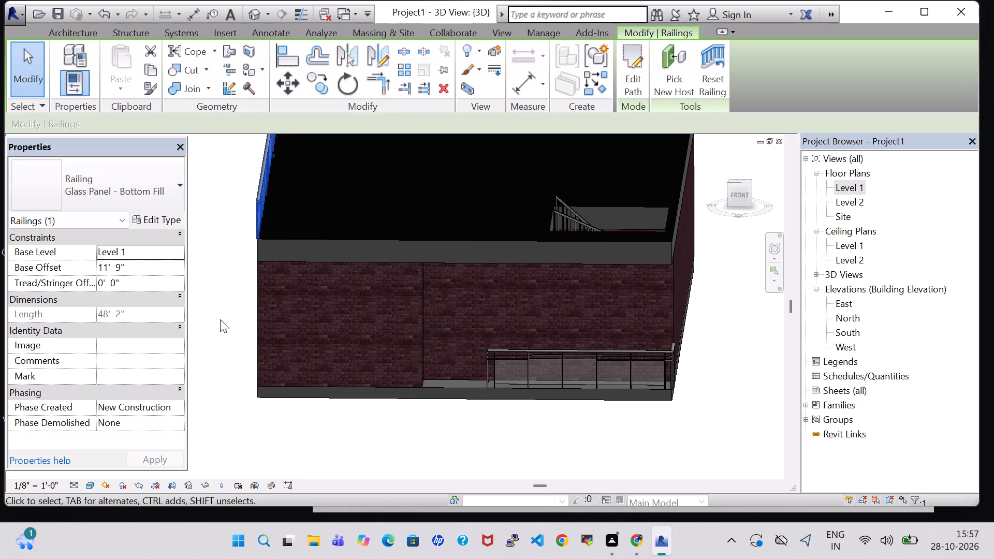
Sketch and finish a straight Level 1 railing path along the front from the parking corner to the entry's outer corner, about 32' 4" long.
click(301, 425)
shift+middle_drag(347, 435, 412, 428)
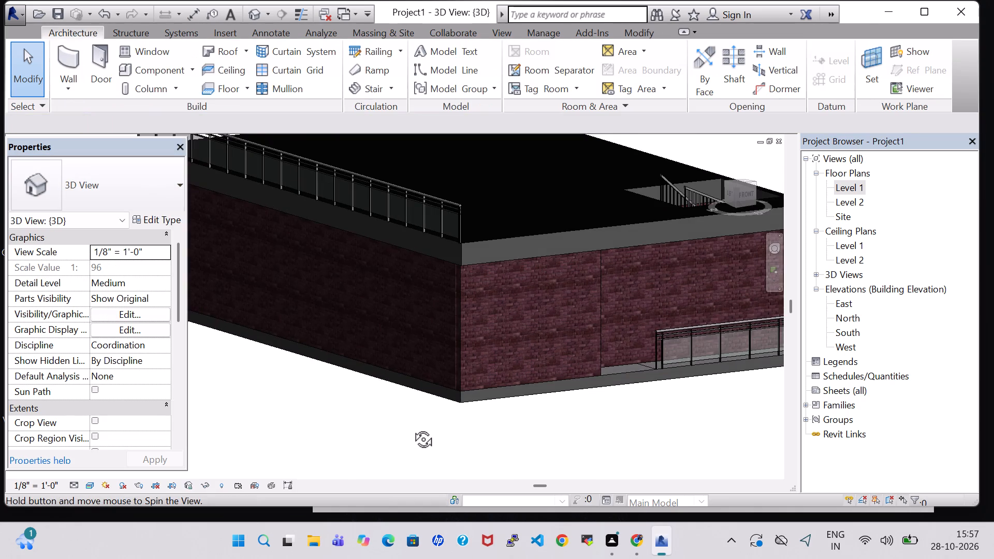
shift+middle_drag(412, 428, 378, 418)
double_click(857, 192)
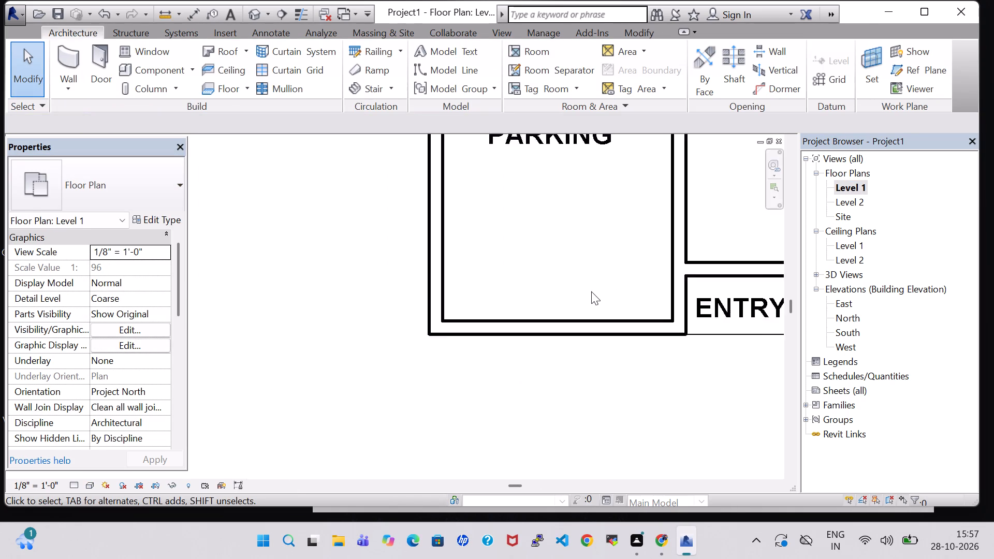
scroll(588, 291, down, 3)
middle_drag(587, 246, 318, 282)
scroll(318, 282, down, 3)
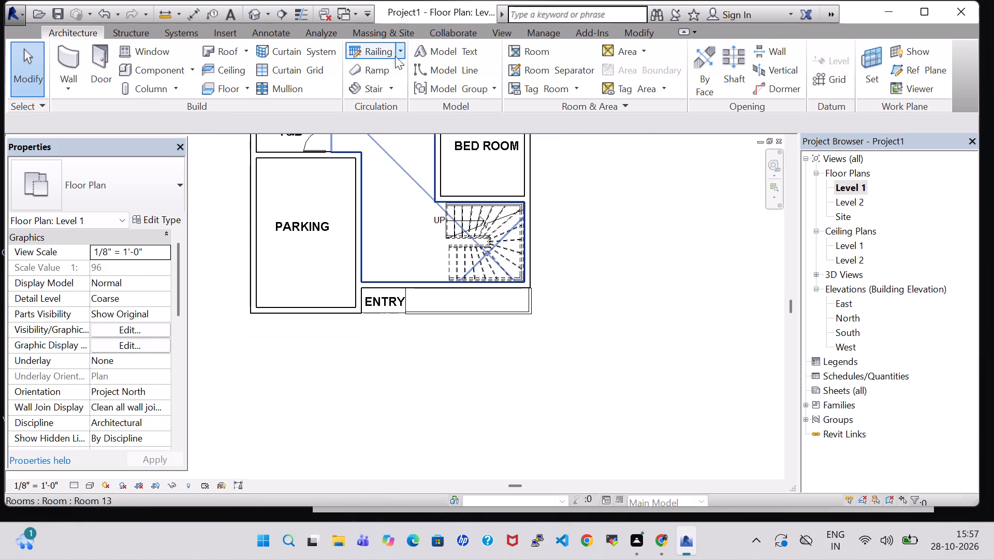
click(377, 57)
scroll(259, 343, up, 8)
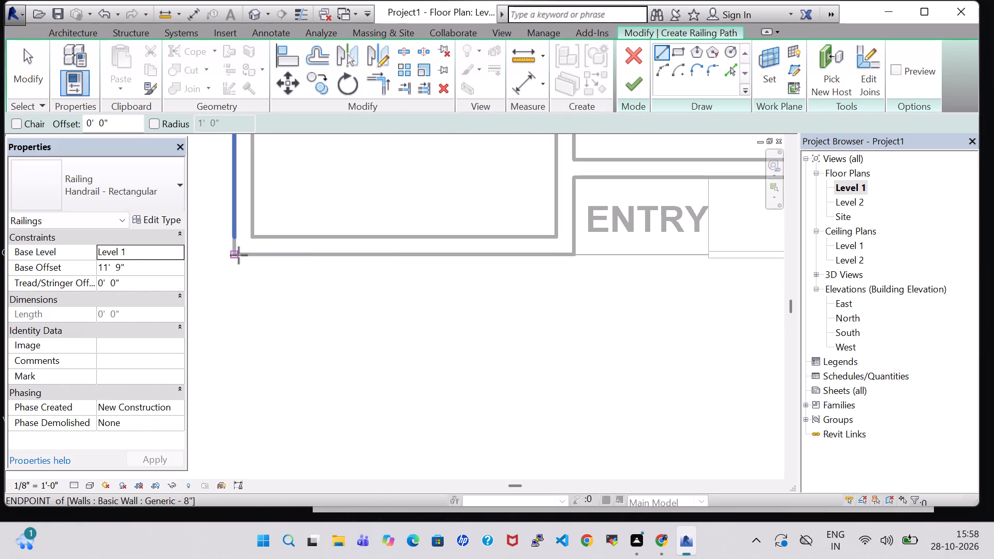
click(235, 255)
middle_drag(695, 252, 520, 252)
scroll(686, 251, up, 1)
middle_drag(686, 251, 457, 251)
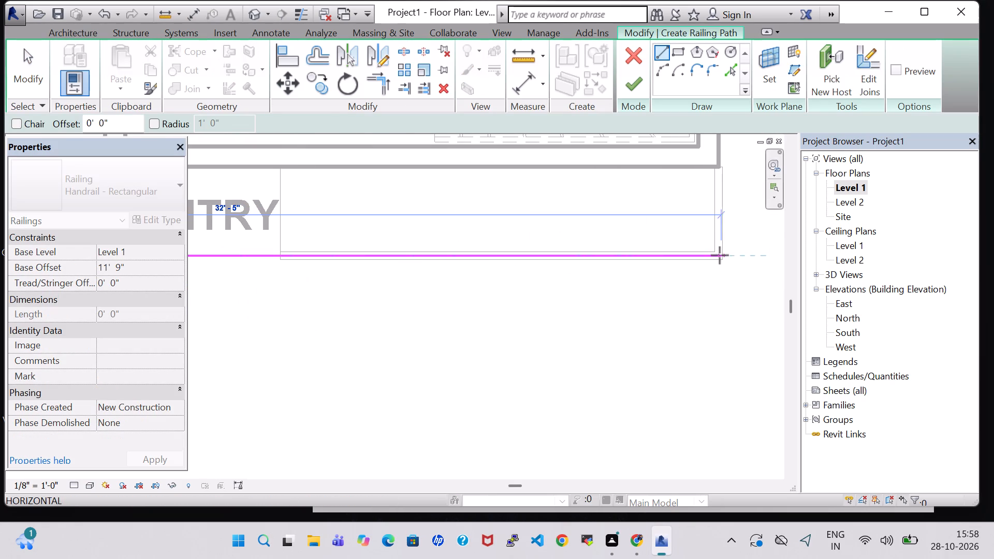
click(720, 255)
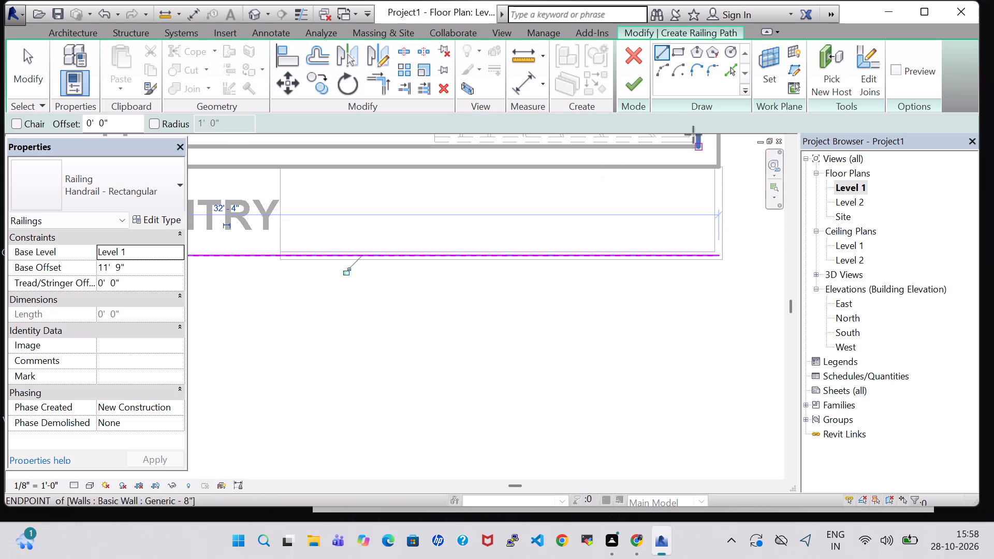
click(639, 91)
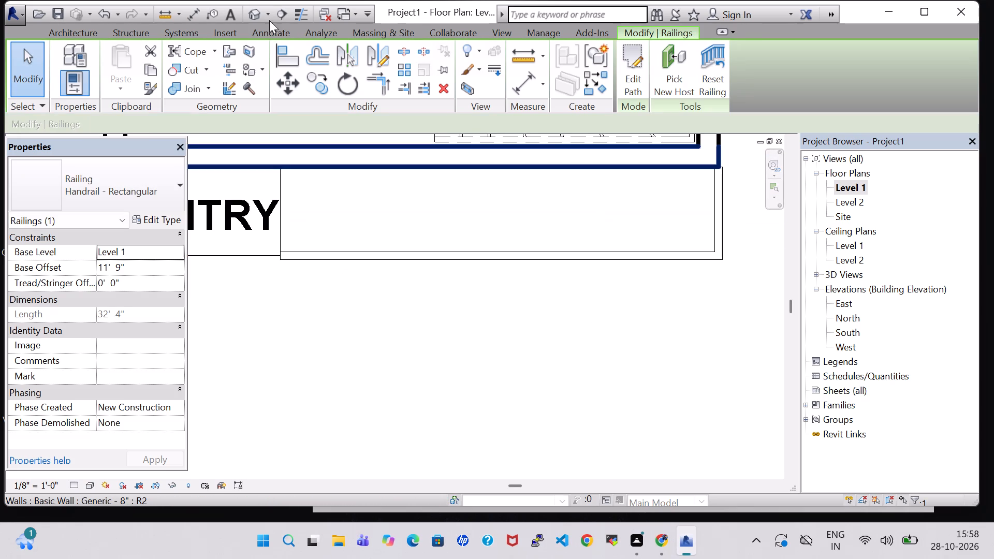
Change the new front roof-edge railing's type in the 3D view to Glass Panel - Bottom Fill.
click(250, 11)
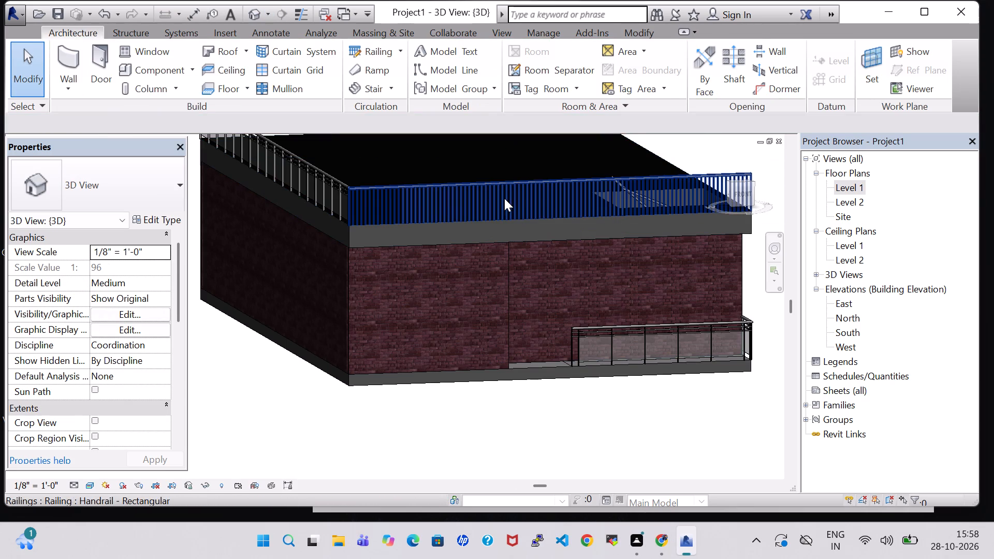
click(504, 198)
click(144, 182)
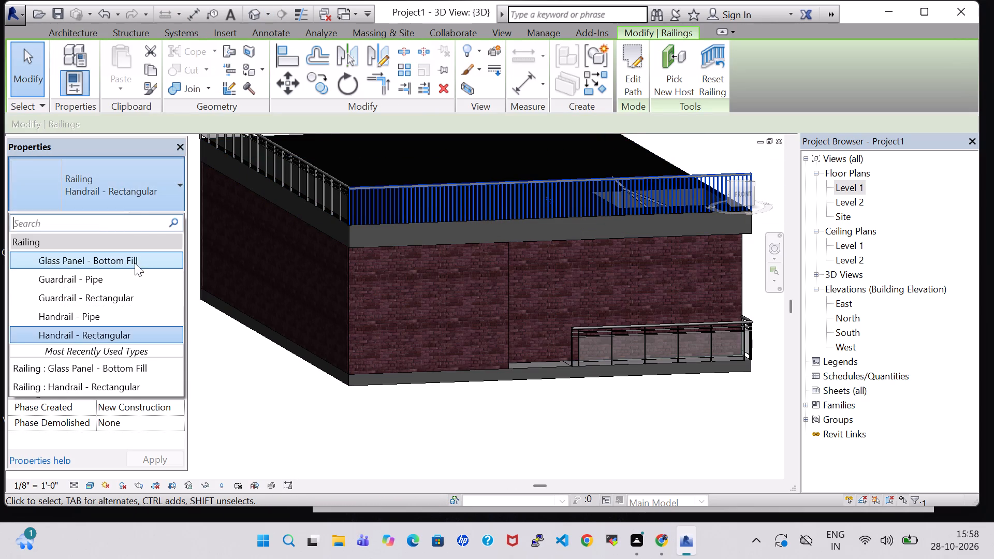
click(135, 262)
click(509, 438)
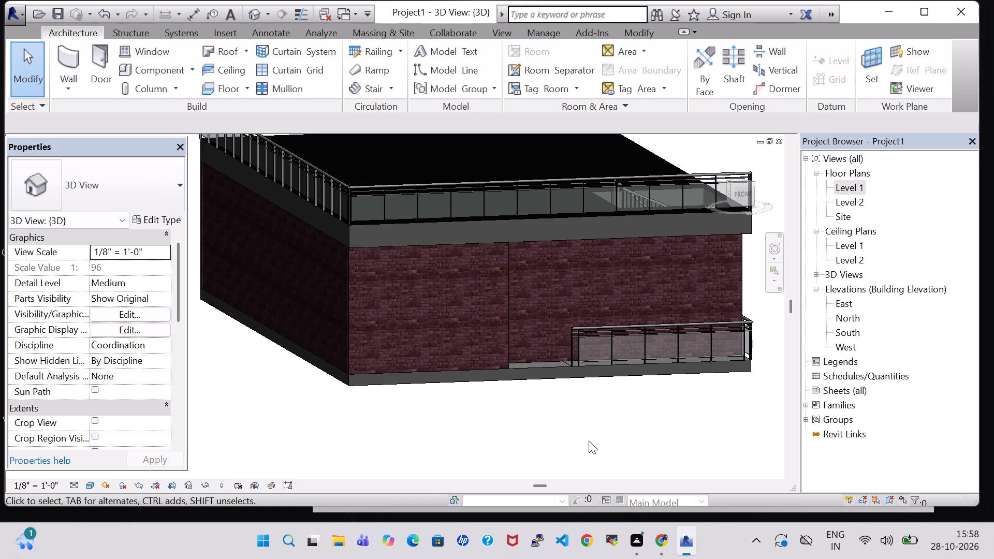
Nudge the front roof-edge railing slightly at the roof corner above the entry in the 3D view.
shift+middle_drag(590, 440, 513, 463)
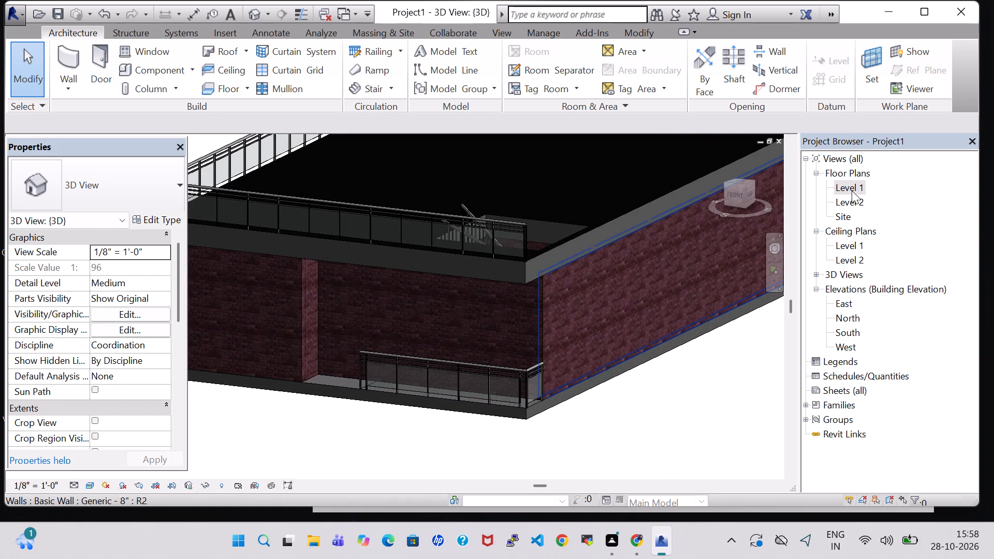
double_click(852, 190)
scroll(557, 358, down, 5)
scroll(487, 354, down, 1)
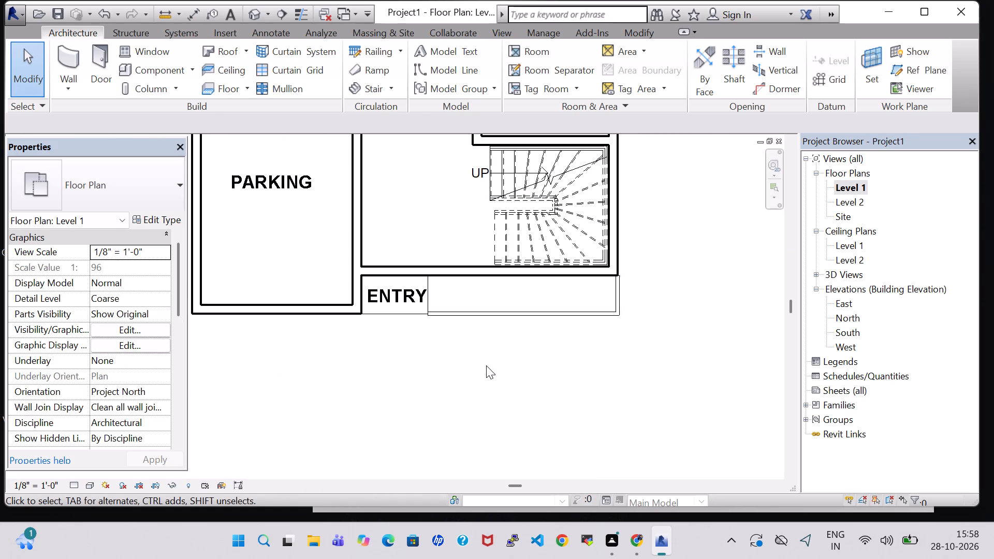
double_click(252, 14)
click(427, 225)
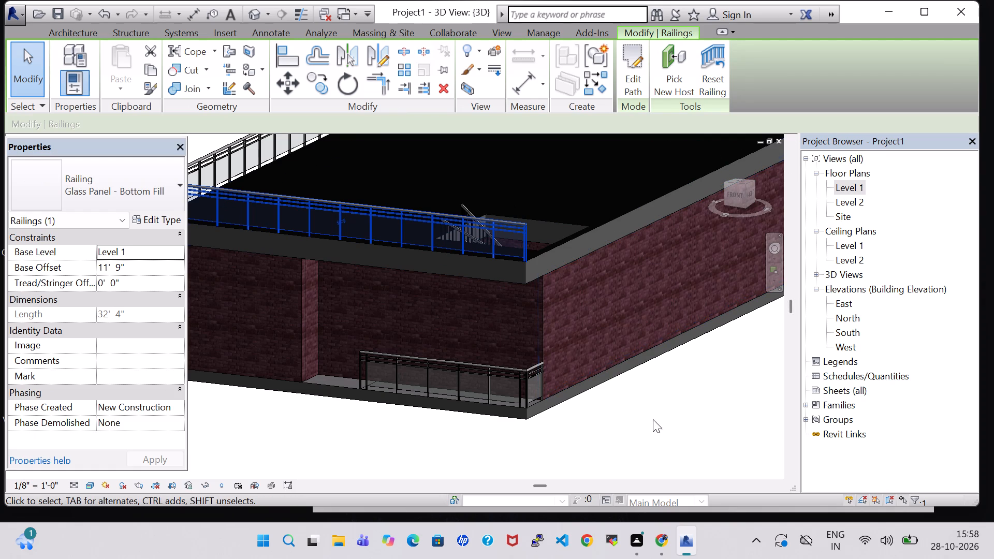
shift+middle_drag(584, 432, 517, 450)
shift+middle_drag(504, 451, 466, 456)
shift+middle_click(466, 456)
scroll(372, 302, up, 3)
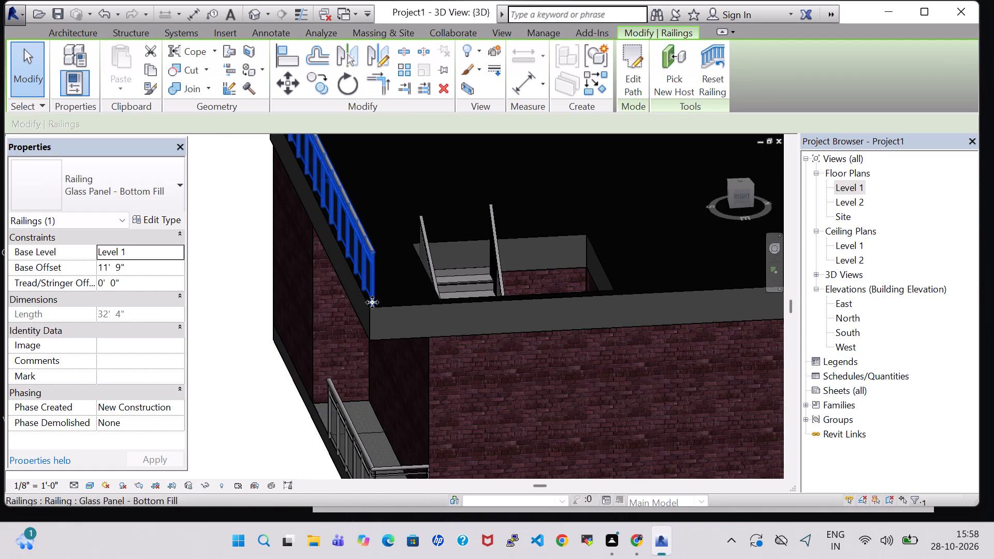
key(Right)
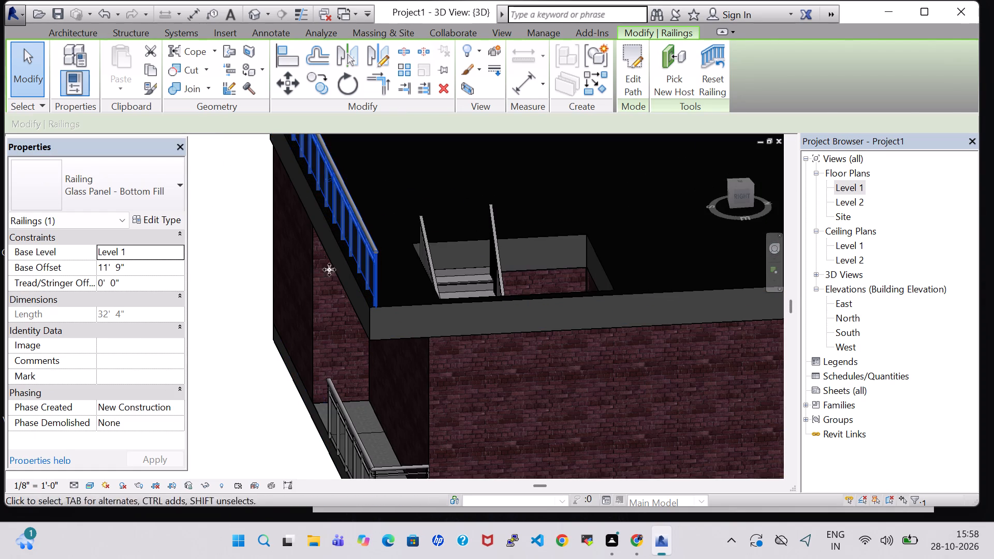
click(235, 289)
Nudge the 48' 2" side roof-edge railing slightly, once sideways and once upward, near the front parking corner in 3D.
shift+middle_drag(235, 289, 275, 302)
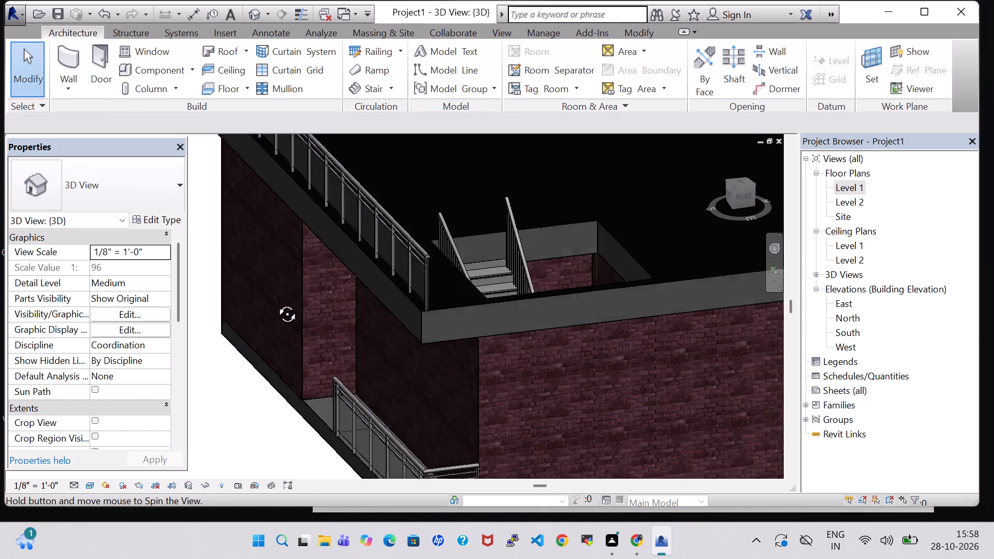
shift+middle_drag(275, 302, 462, 313)
middle_drag(356, 297, 611, 257)
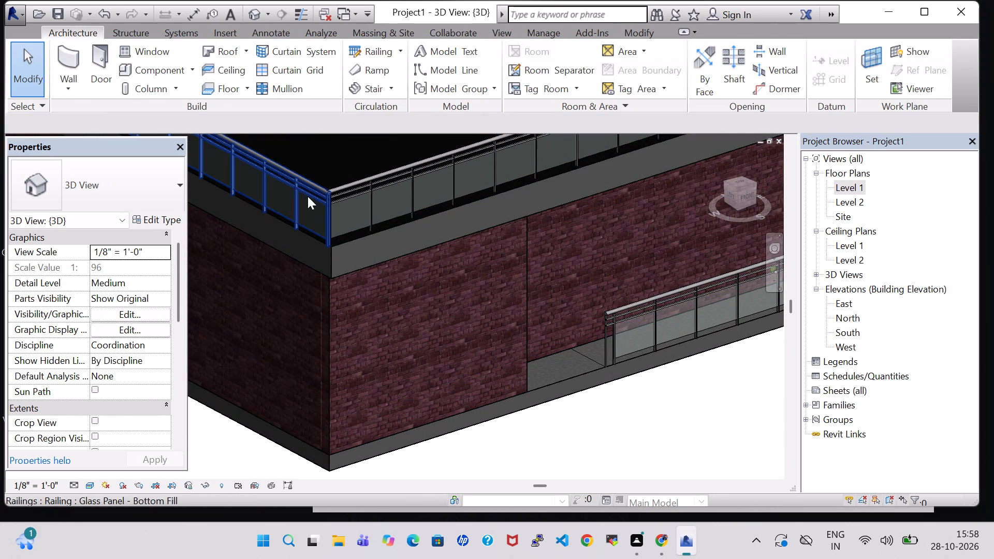
click(311, 191)
key(Right)
key(Up)
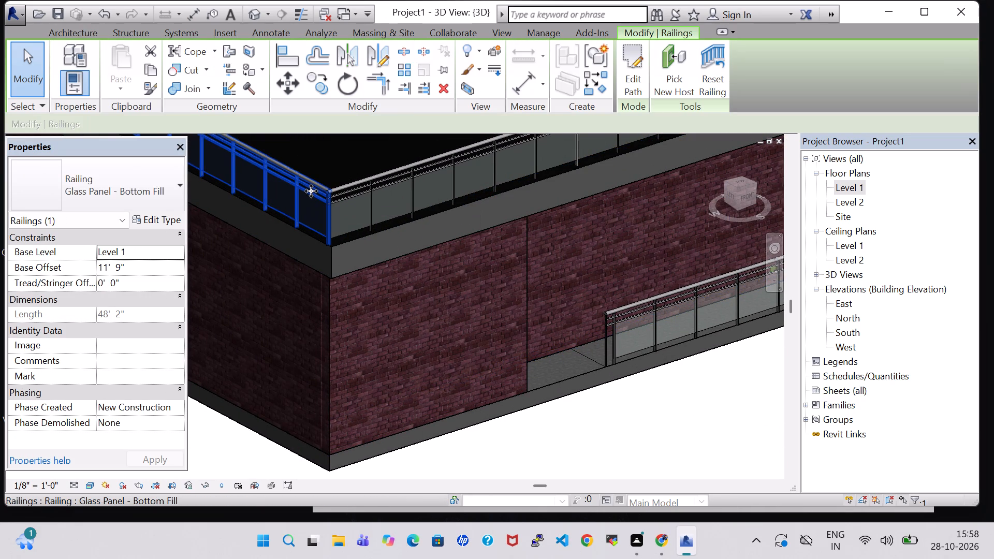
click(591, 434)
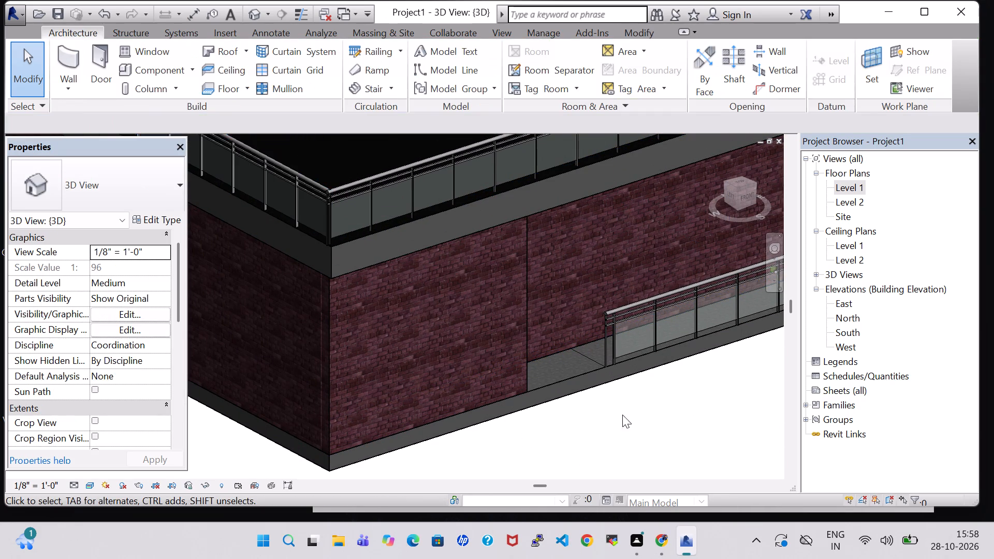
Start a new Level 1 railing path from the entry's outer corner, along the stair and bedroom outer wall to the rear bedroom corner.
shift+middle_drag(625, 412, 445, 389)
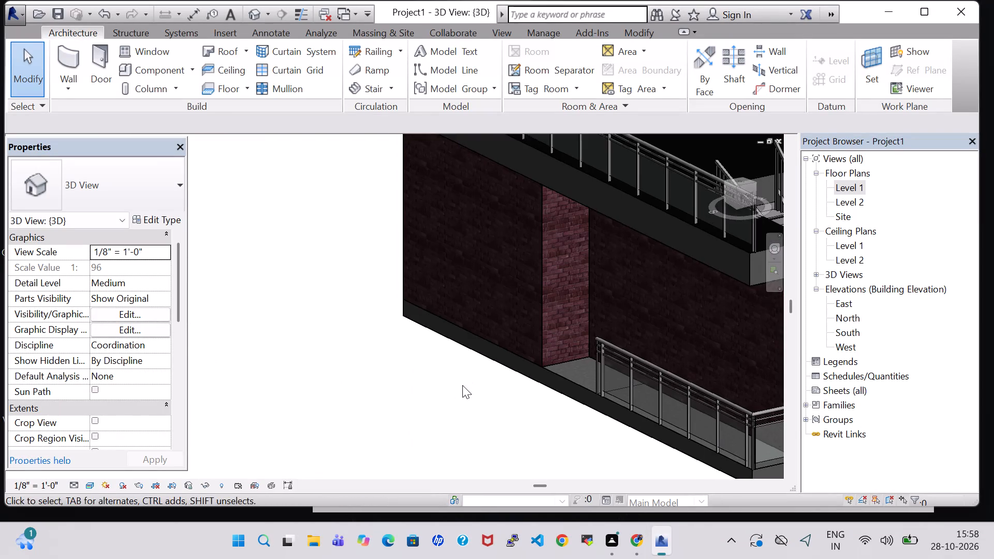
middle_drag(462, 385, 425, 377)
double_click(850, 188)
scroll(513, 256, down, 3)
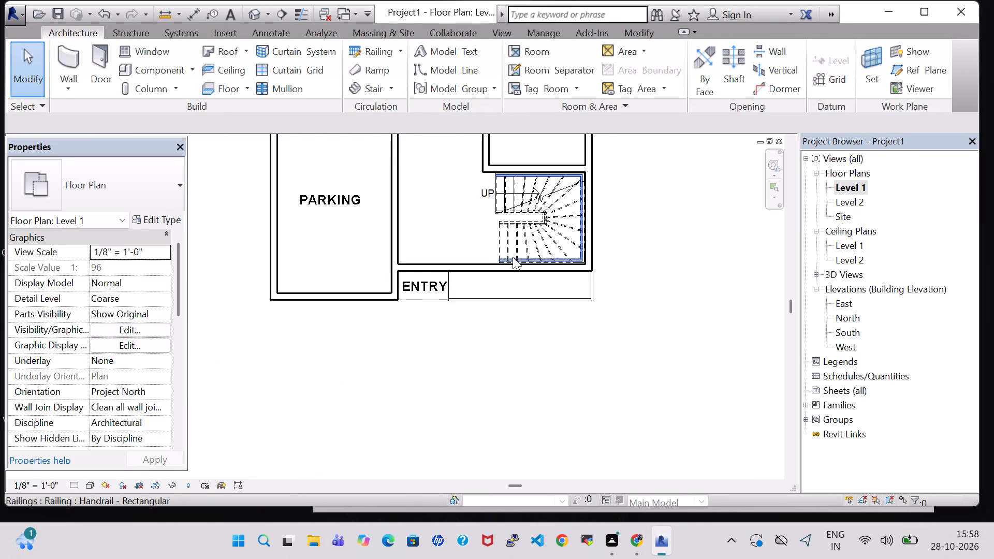
click(353, 46)
middle_drag(659, 237, 613, 443)
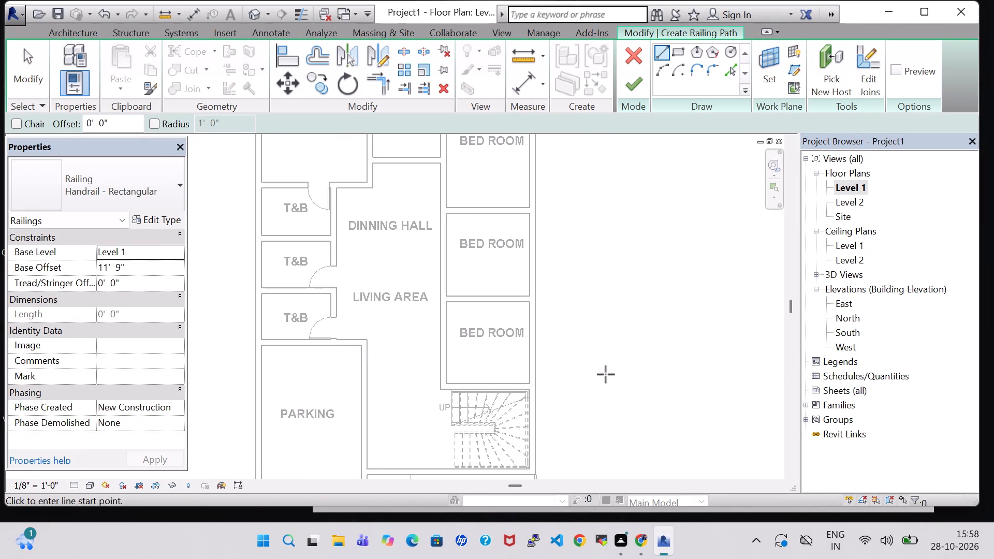
scroll(606, 374, up, 5)
scroll(596, 406, down, 1)
middle_drag(596, 408, 592, 253)
scroll(592, 251, down, 6)
middle_drag(582, 208, 599, 276)
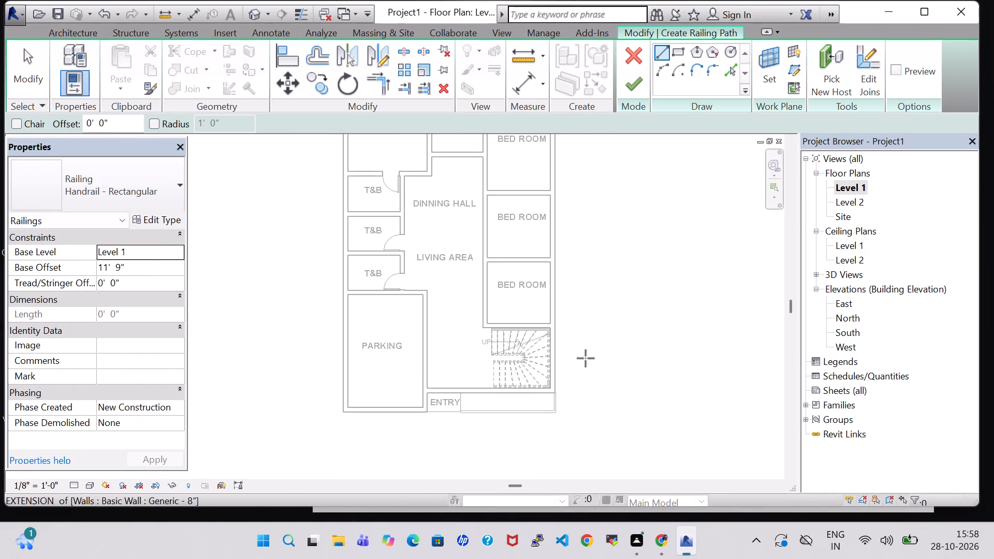
scroll(586, 457, up, 9)
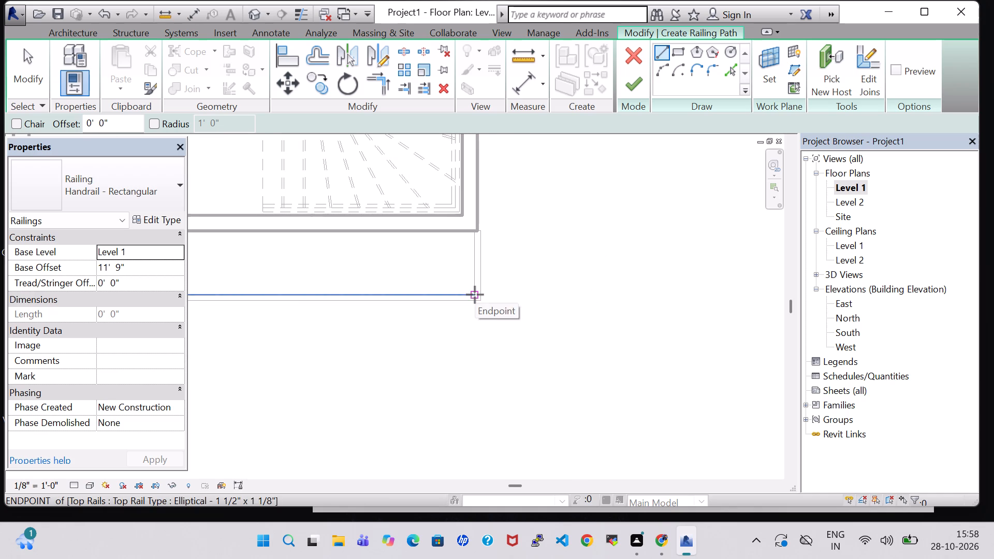
click(477, 296)
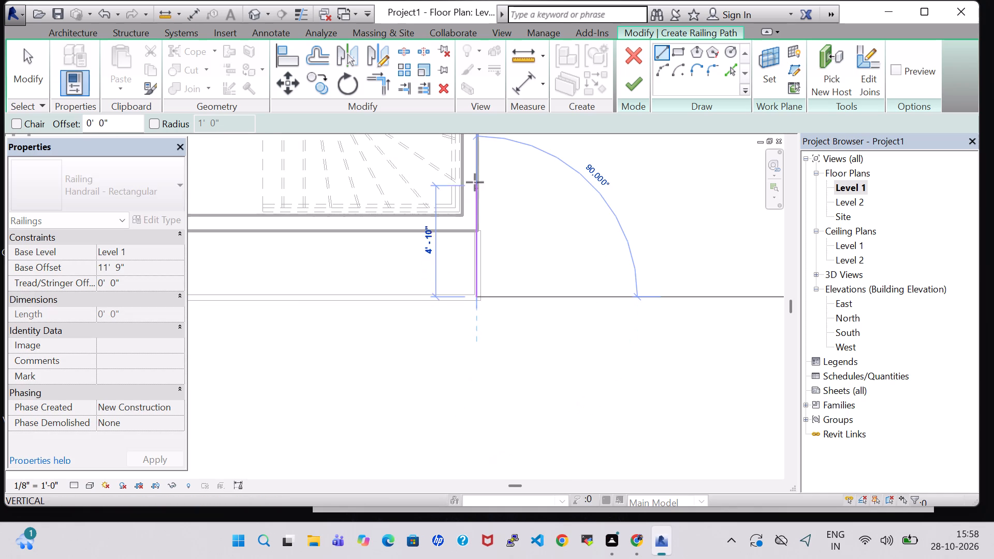
middle_drag(475, 181, 505, 458)
middle_drag(513, 237, 516, 464)
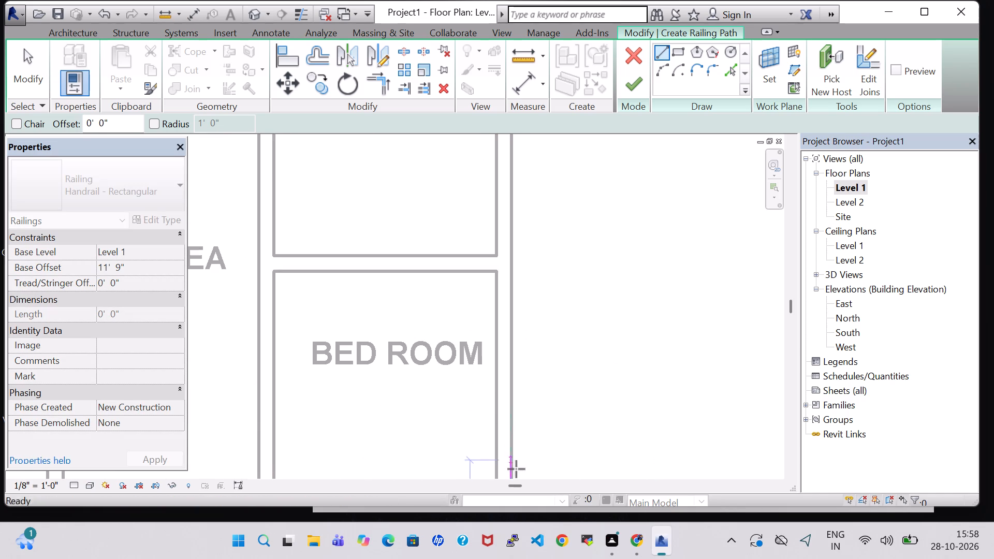
middle_drag(513, 223, 519, 466)
scroll(519, 466, down, 2)
middle_drag(519, 291, 523, 492)
scroll(523, 492, down, 1)
scroll(524, 319, up, 4)
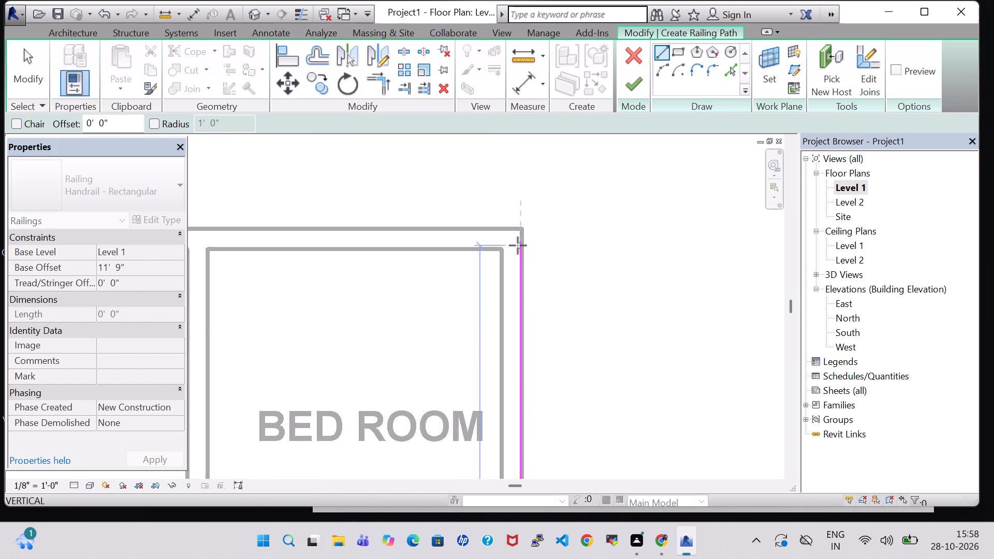
click(518, 239)
Continue the path along the rear wall to the opposite bedroom corner and finish the railing, about 79' 11" long in total.
middle_drag(391, 243, 518, 260)
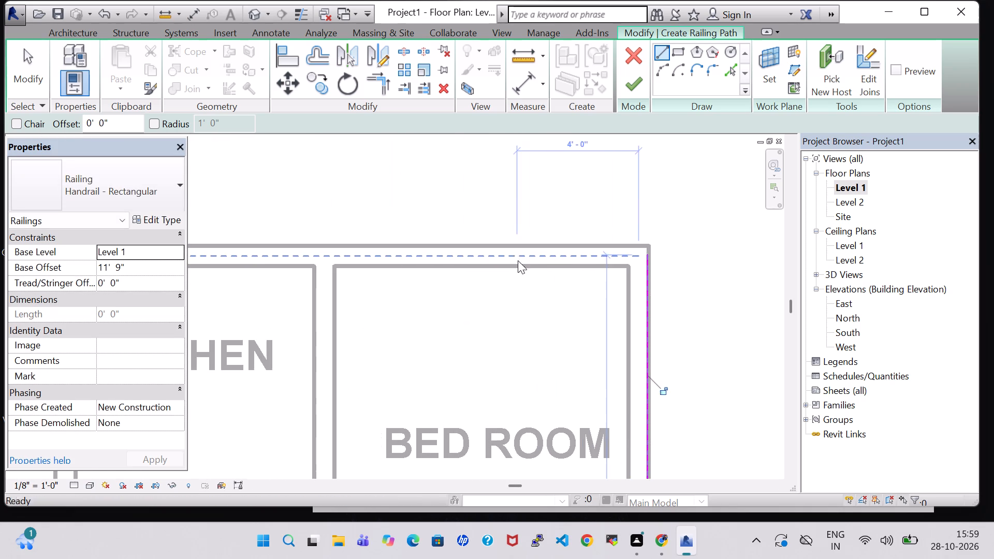
click(649, 255)
middle_drag(423, 255, 521, 266)
middle_drag(295, 268, 532, 270)
middle_drag(309, 276, 597, 276)
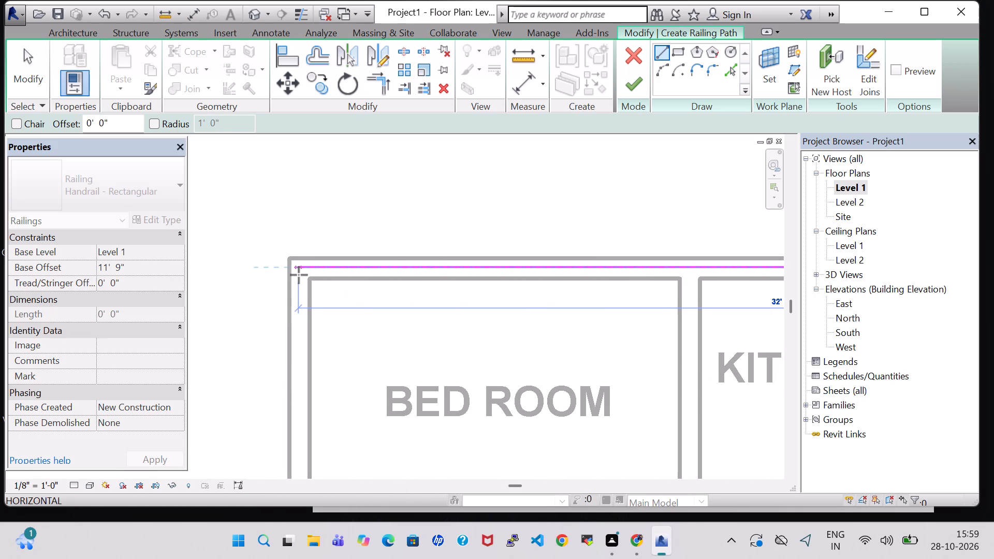
click(296, 268)
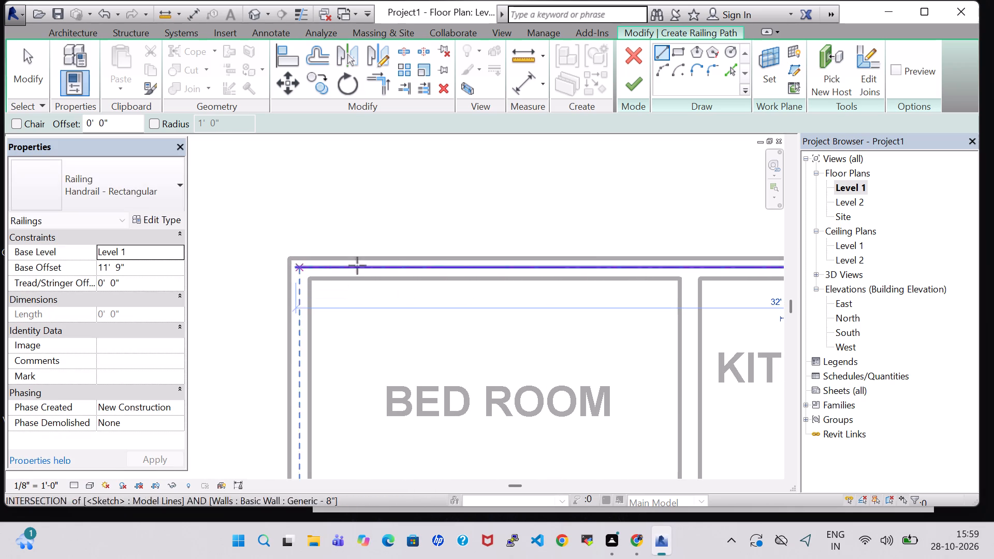
click(640, 88)
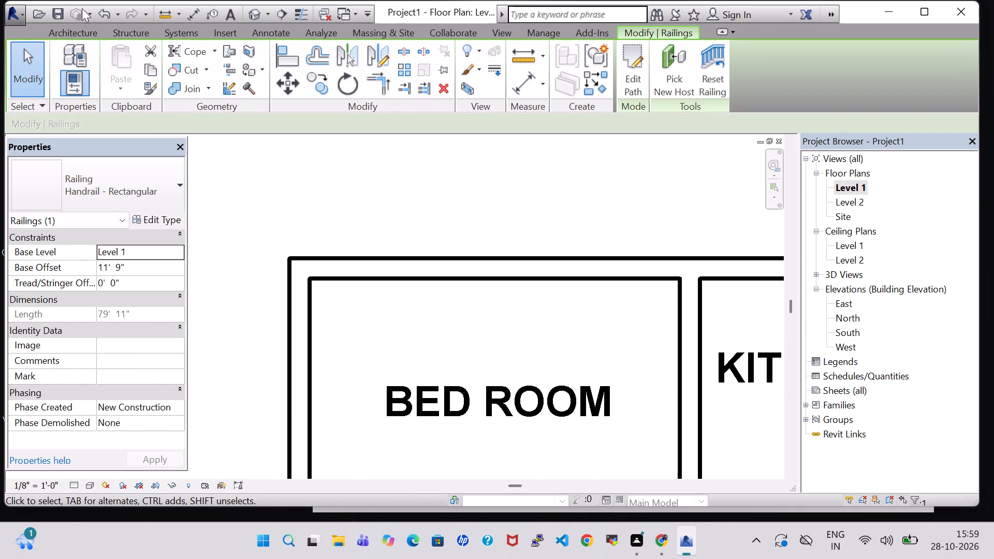
Change the new side-and-rear roof-edge railing's type in the 3D view to Glass Panel - Bottom Fill.
click(246, 10)
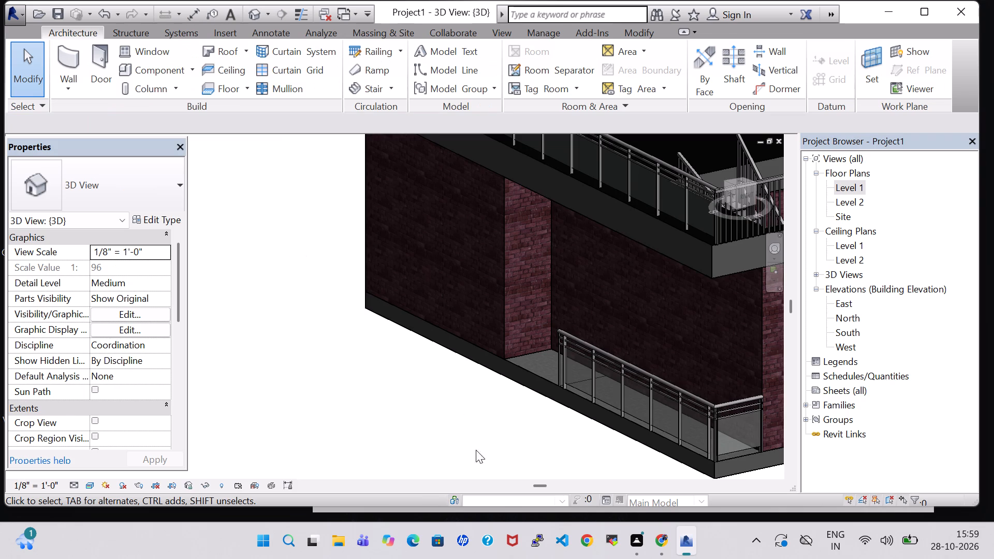
scroll(476, 450, down, 5)
click(687, 305)
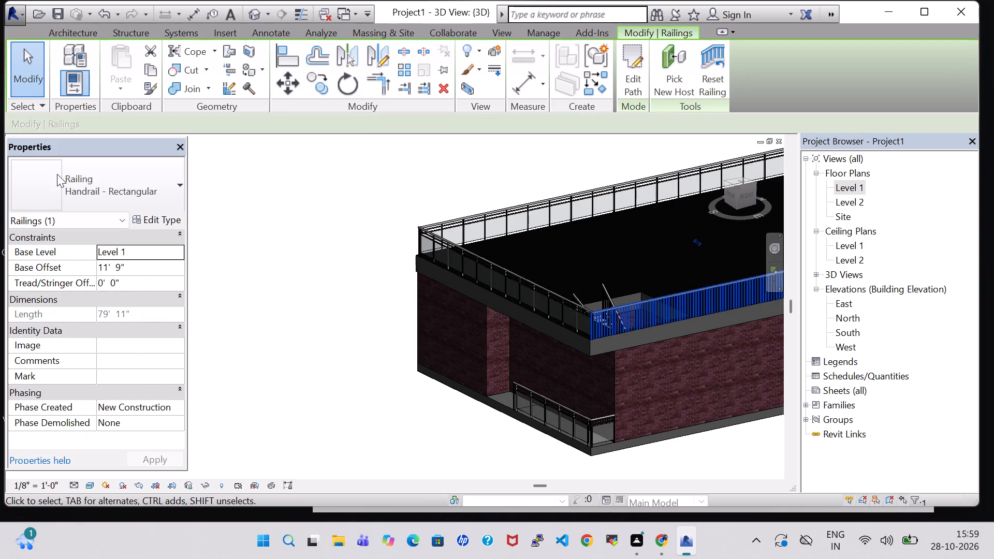
click(57, 174)
click(125, 257)
click(320, 354)
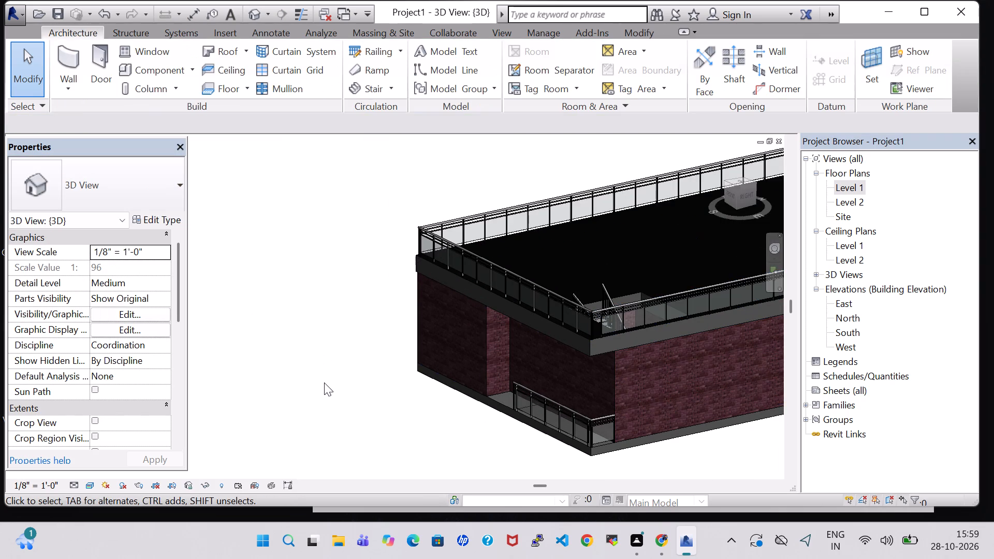
Nudge the side-and-rear roof-edge glass railing once sideways along the rear edge in 3D, and clear the selection.
shift+middle_drag(324, 383, 261, 383)
middle_drag(418, 418, 228, 345)
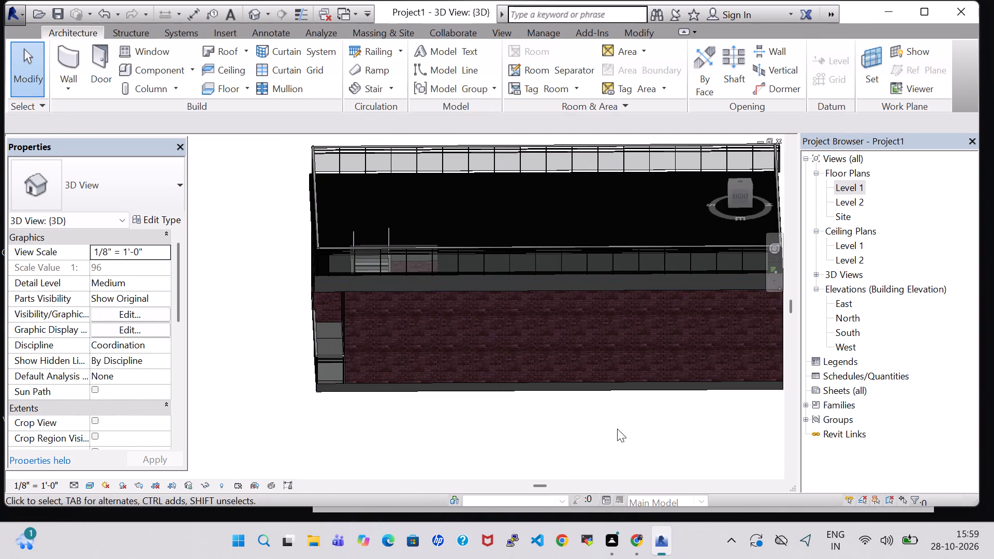
shift+middle_drag(621, 437, 510, 423)
shift+middle_click(510, 423)
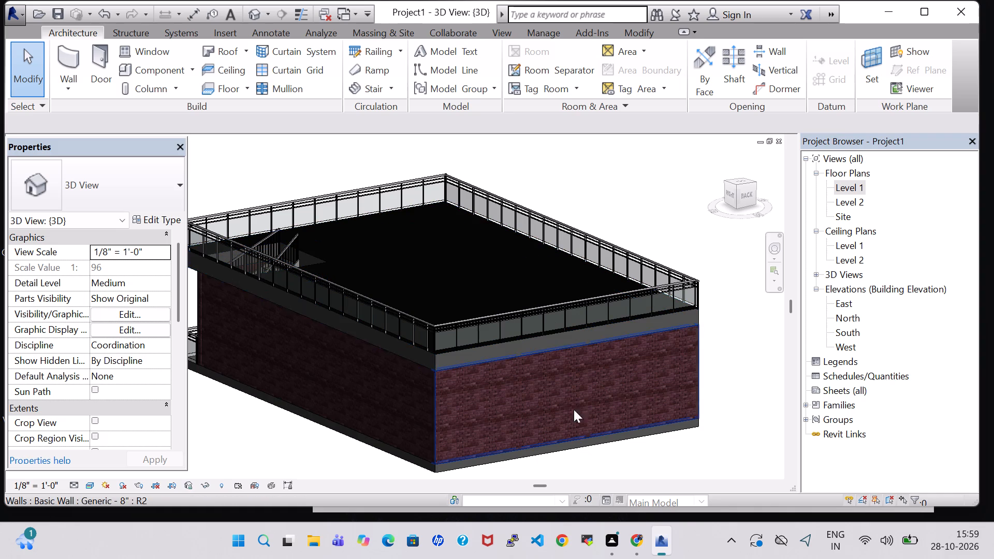
scroll(429, 366, up, 9)
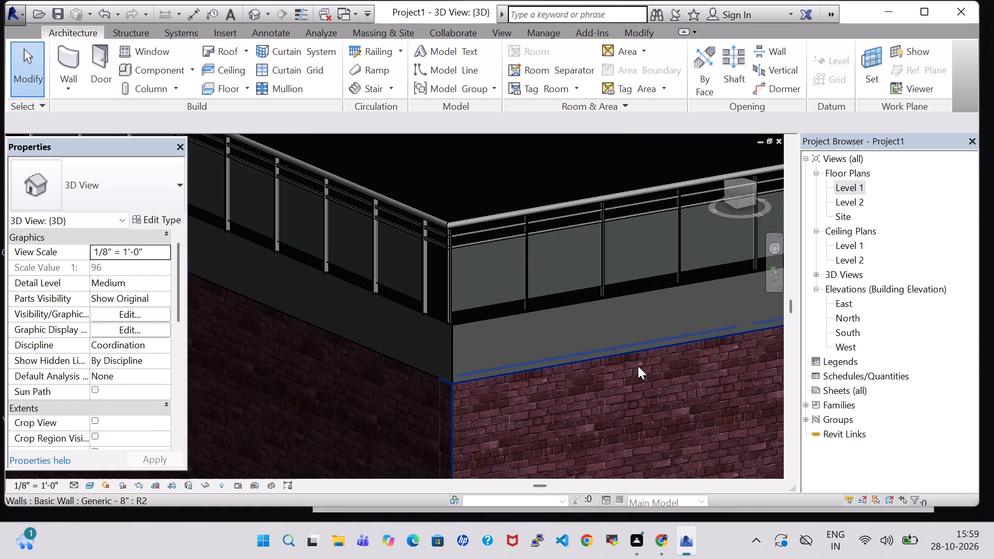
scroll(357, 381, down, 5)
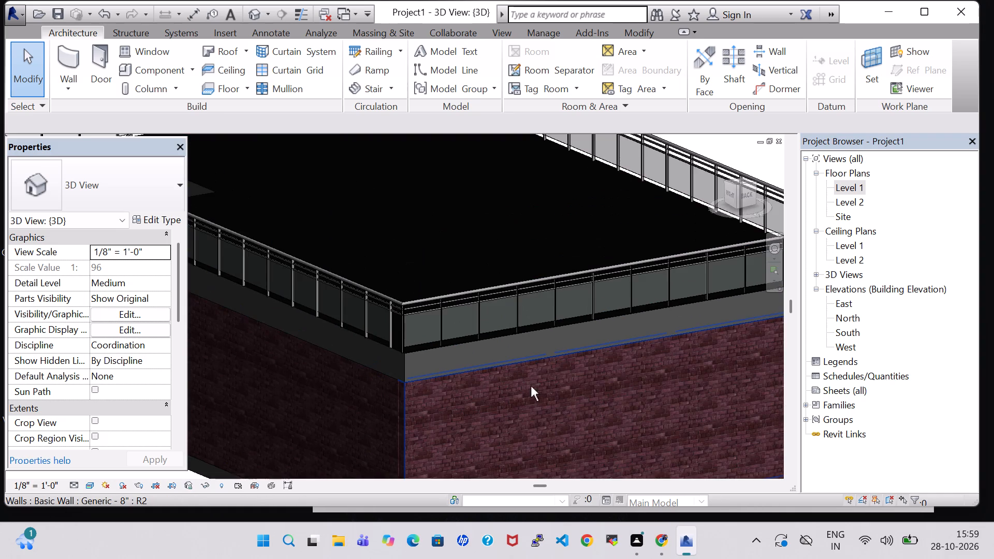
shift+middle_drag(531, 386, 500, 395)
middle_drag(431, 262, 503, 239)
shift+middle_drag(500, 400, 487, 402)
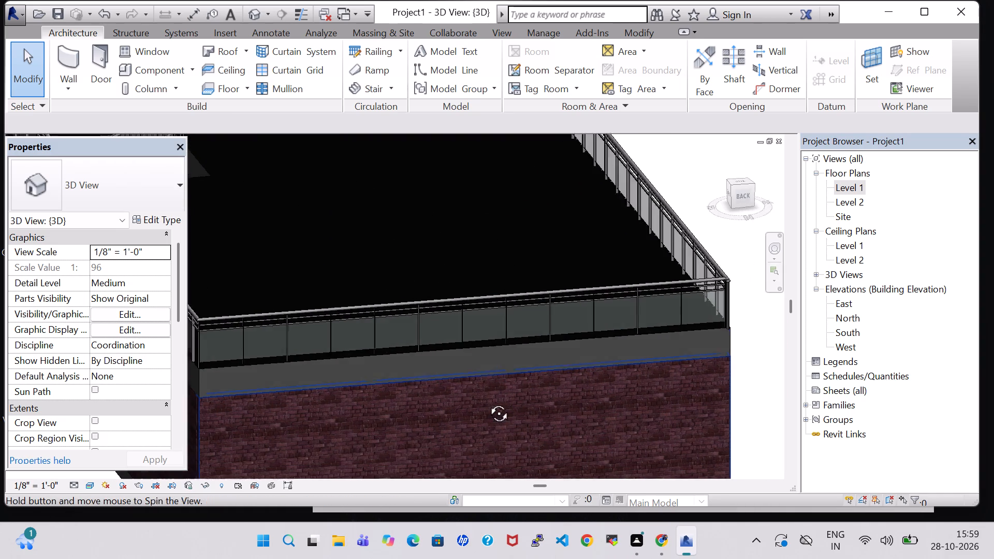
shift+middle_drag(487, 402, 483, 404)
middle_drag(374, 220, 514, 217)
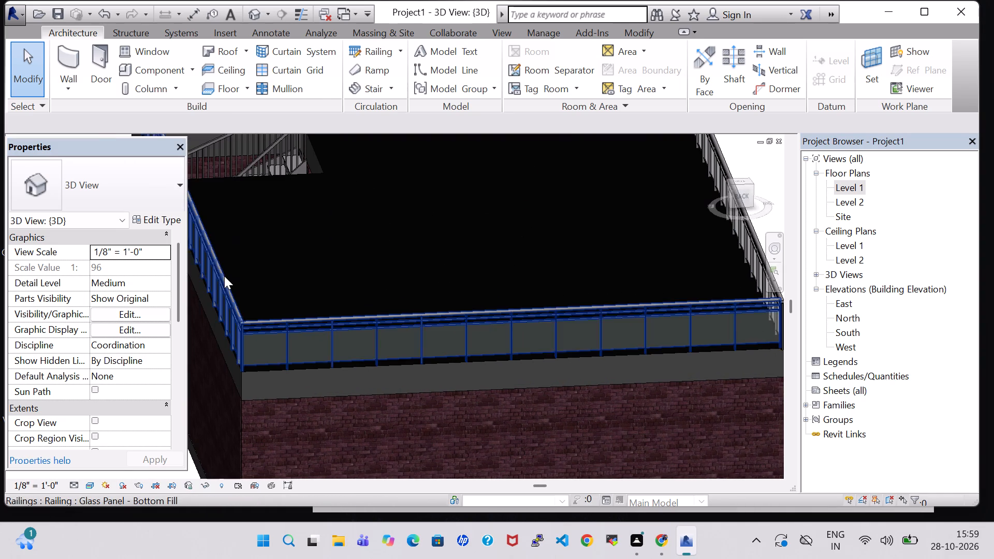
click(224, 276)
key(Right)
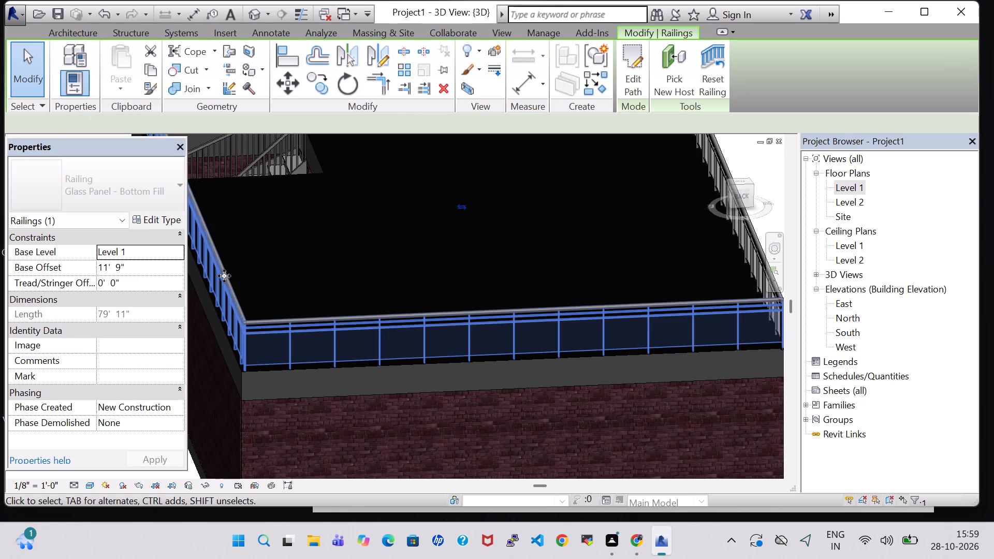
click(415, 420)
click(774, 164)
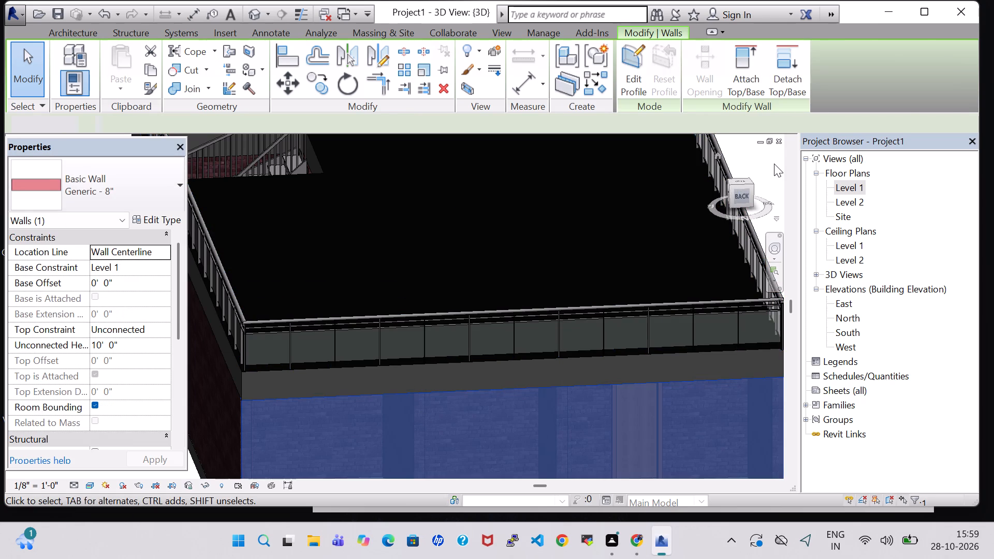
Examine the roof-edge railings, side walls and front entry from the rear, side and front in 3D.
shift+middle_drag(773, 166, 752, 167)
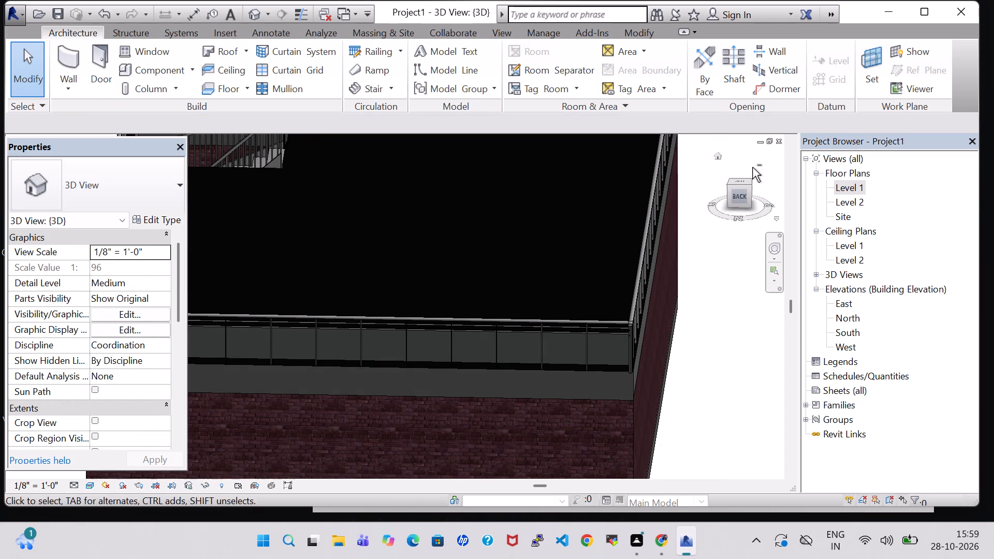
shift+middle_drag(499, 198, 602, 233)
shift+middle_drag(575, 257, 693, 231)
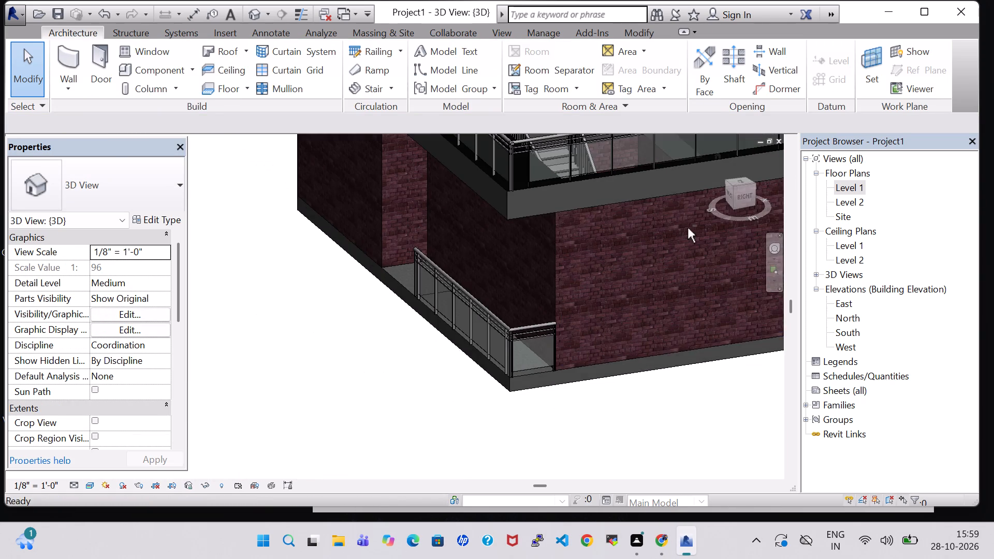
shift+scroll(392, 307, down, 1)
shift+middle_drag(392, 307, 536, 310)
scroll(469, 323, down, 6)
shift+middle_drag(656, 262, 638, 266)
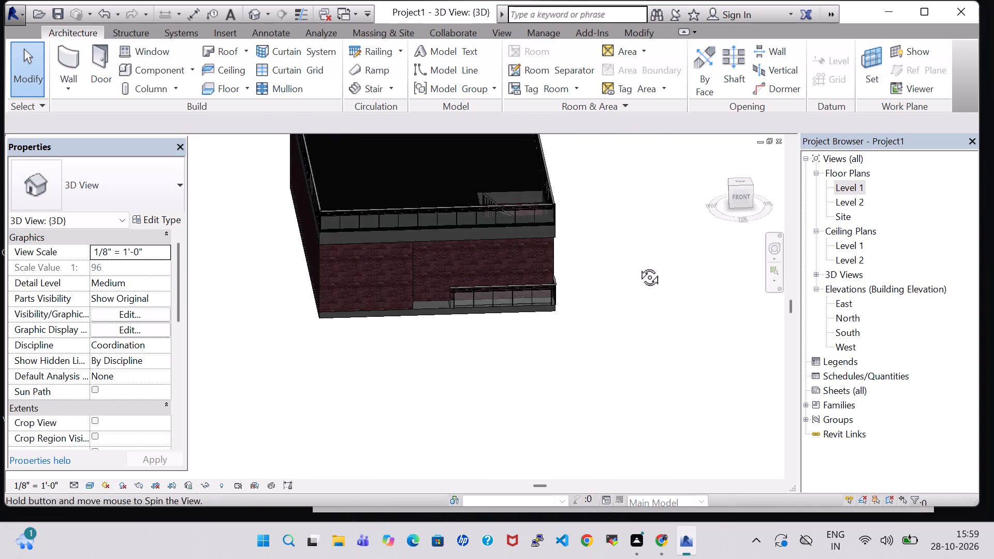
shift+middle_drag(638, 266, 637, 266)
middle_drag(636, 266, 637, 313)
shift+scroll(626, 348, down, 1)
shift+middle_drag(626, 348, 640, 304)
shift+middle_drag(640, 304, 617, 304)
scroll(617, 304, up, 2)
middle_drag(617, 304, 636, 329)
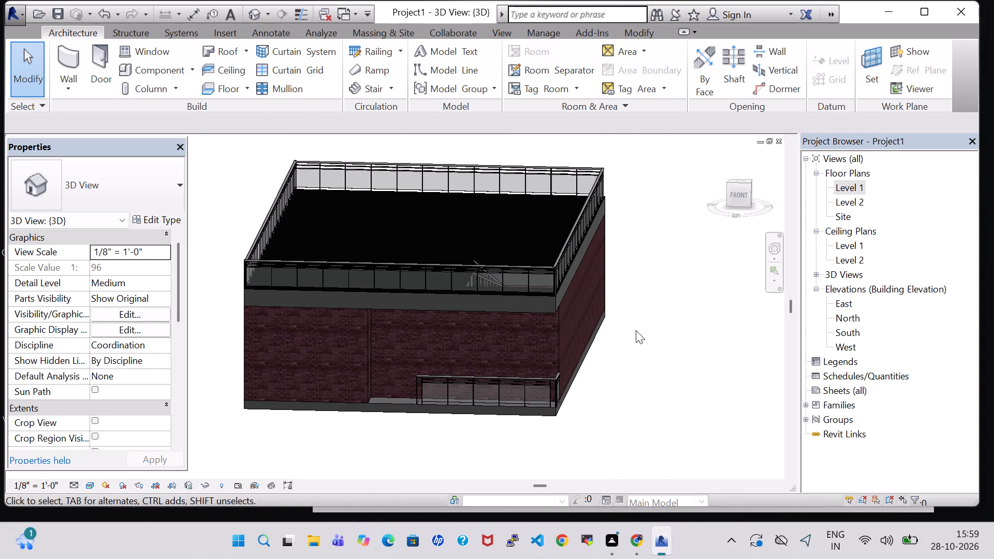
shift+middle_drag(632, 331, 633, 320)
shift+middle_click(633, 320)
From the Level 1 plan, load the residential door family Door-Exterior-Double-Full Glass-Wood_Clad in type 60" x 80".
double_click(858, 186)
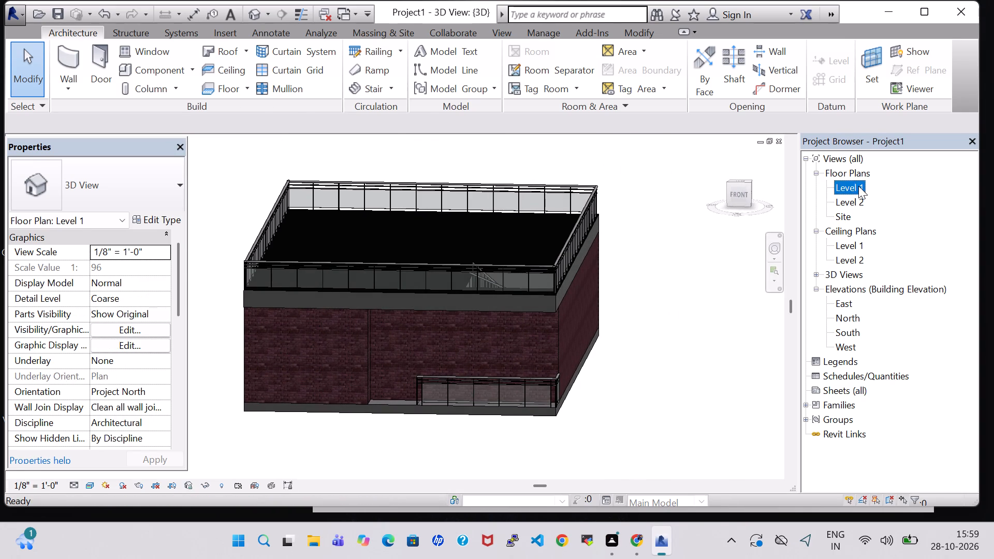
scroll(628, 241, down, 12)
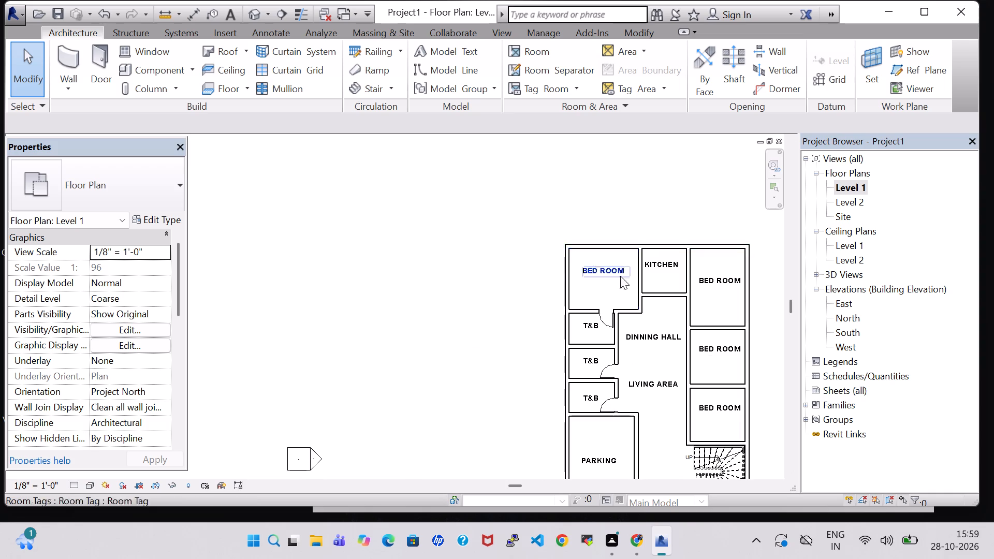
middle_drag(619, 286, 416, 218)
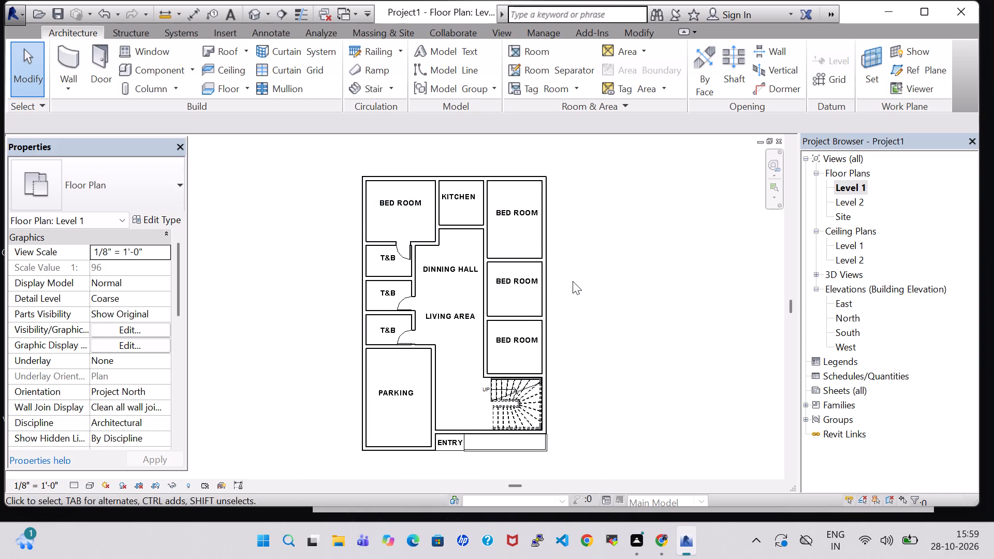
click(75, 42)
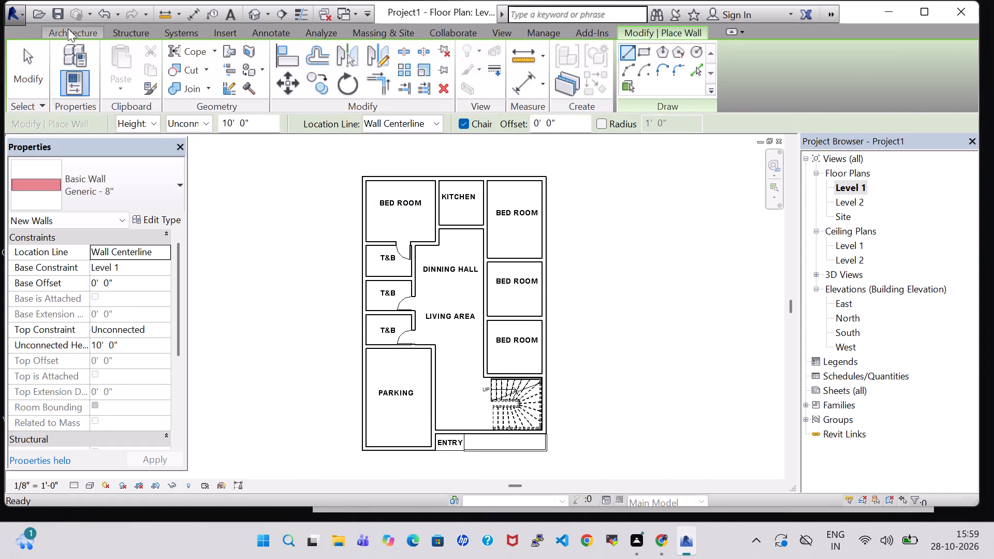
click(67, 27)
click(111, 64)
scroll(316, 255, up, 4)
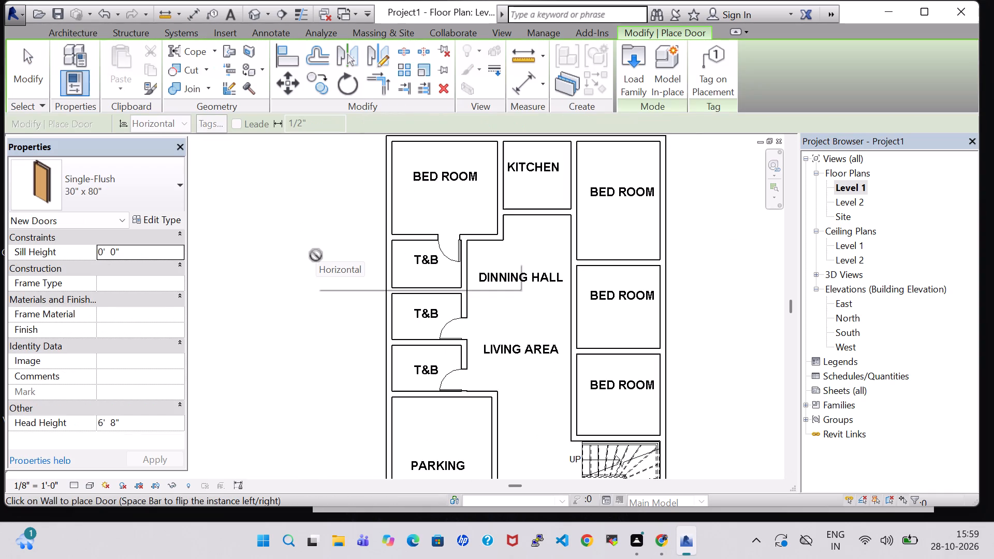
click(638, 84)
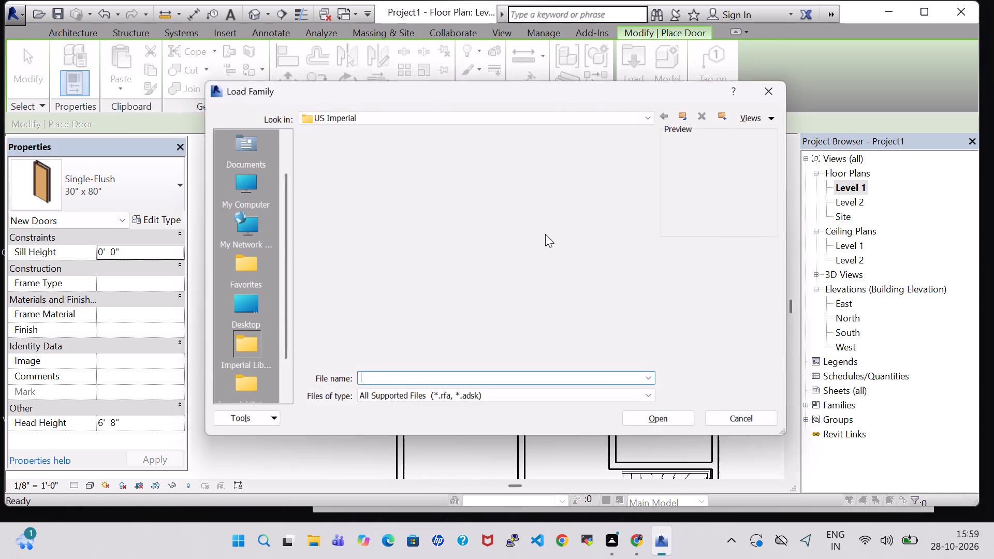
scroll(546, 244, down, 1)
scroll(579, 217, down, 1)
scroll(579, 219, up, 1)
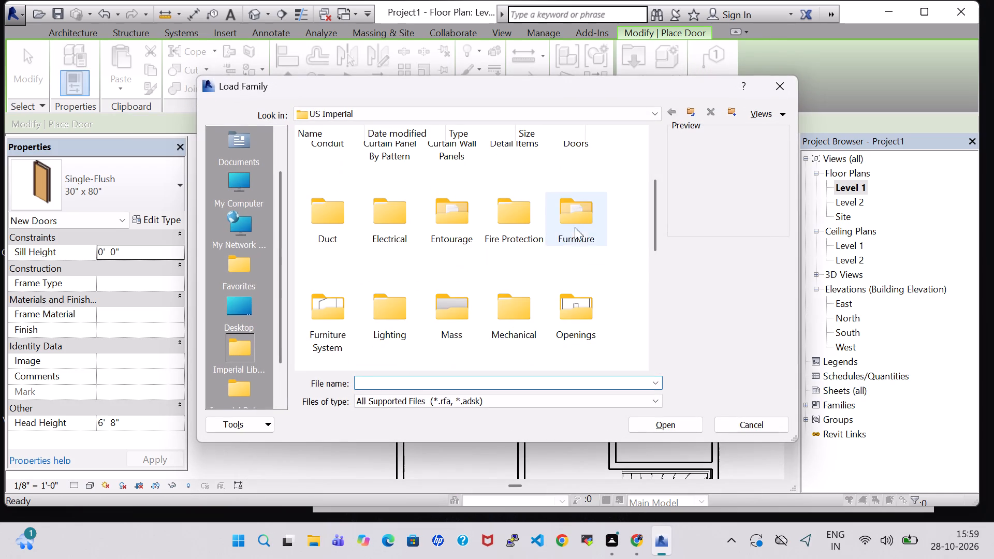
scroll(571, 242, up, 2)
double_click(575, 247)
double_click(461, 171)
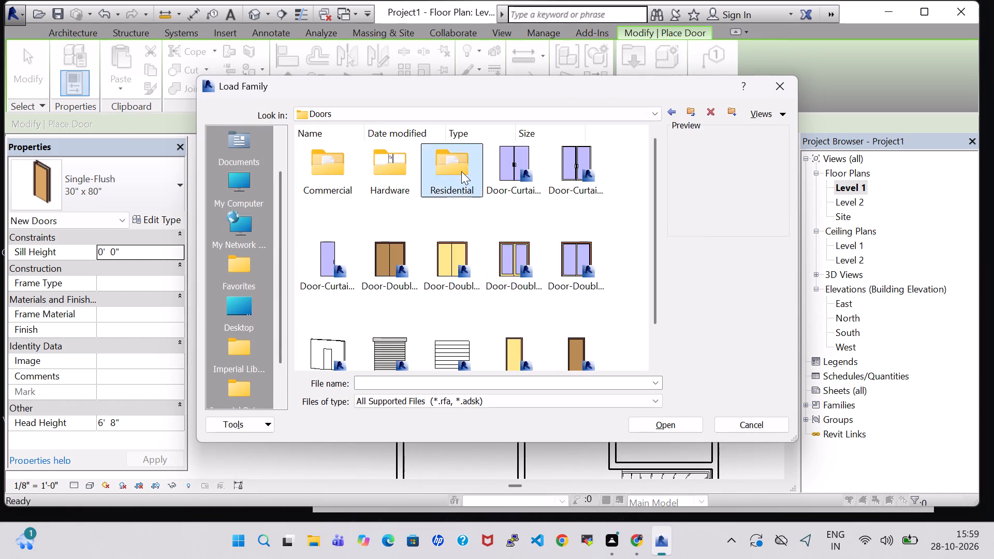
click(353, 174)
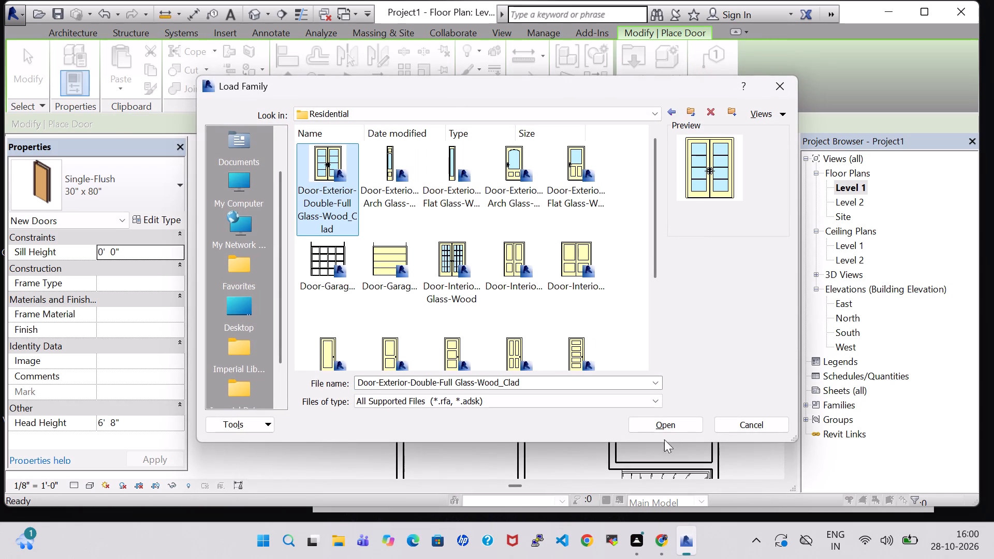
click(659, 428)
click(410, 230)
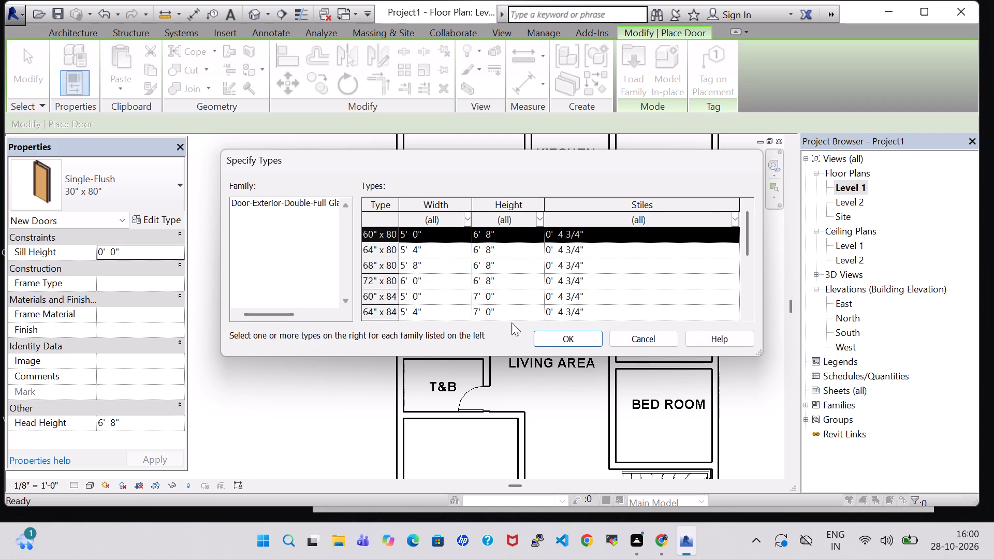
click(574, 337)
Place the 60" x 80" double glass door in the wall behind ENTRY, beside the parking wall and opening inward.
middle_drag(579, 424, 562, 263)
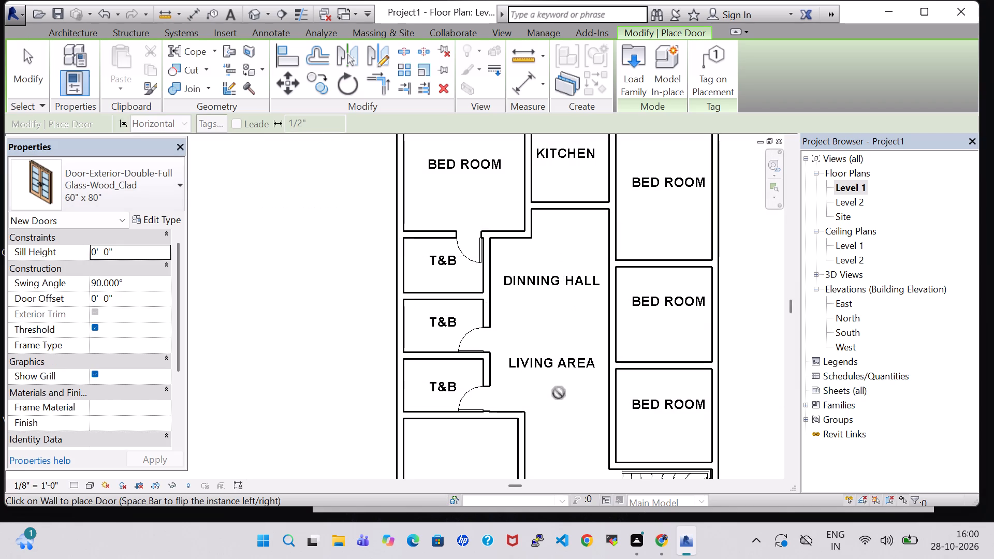
middle_drag(579, 452, 537, 272)
scroll(508, 417, up, 5)
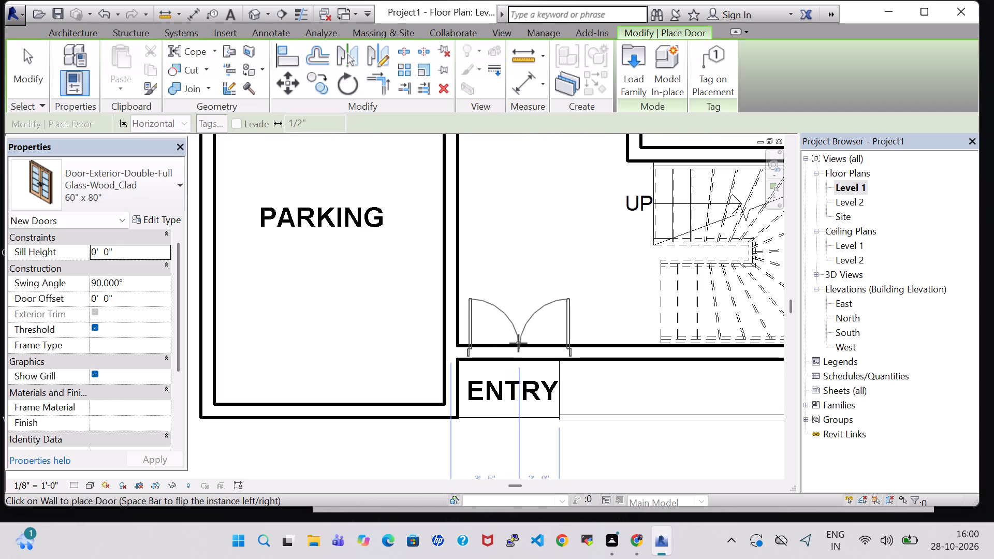
click(514, 344)
key(Escape)
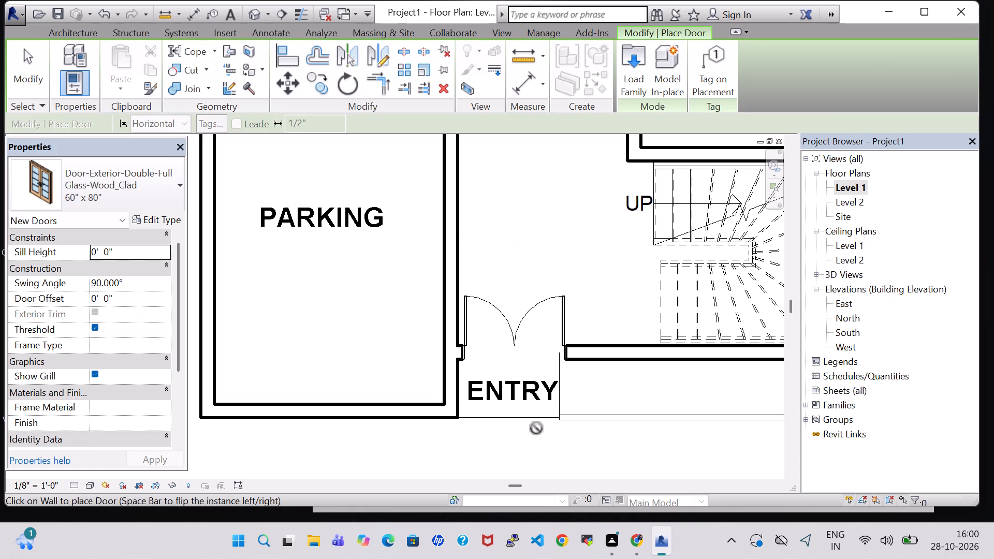
key(Escape)
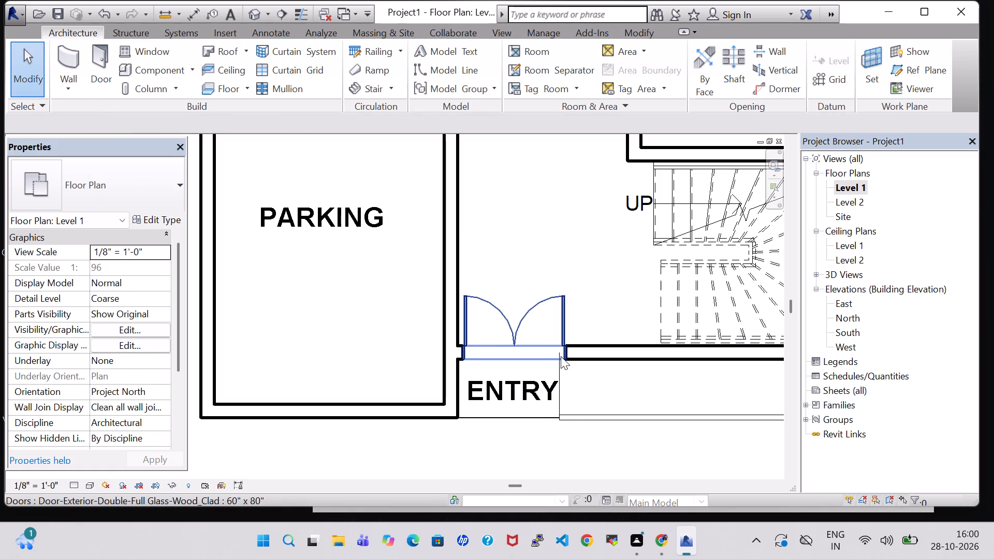
Delete the room separation line between the ENTRY area and the railed porch.
scroll(572, 469, up, 4)
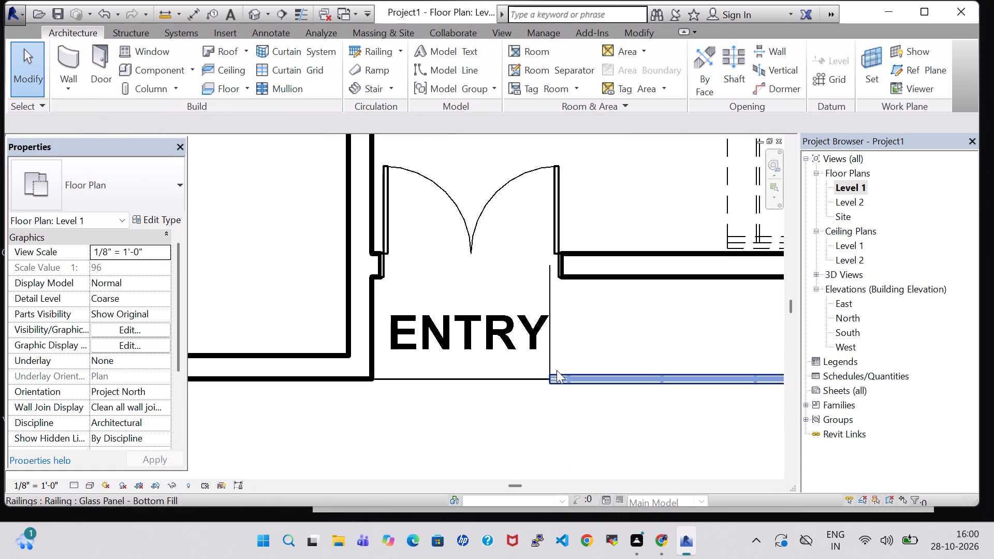
click(556, 298)
key(Delete)
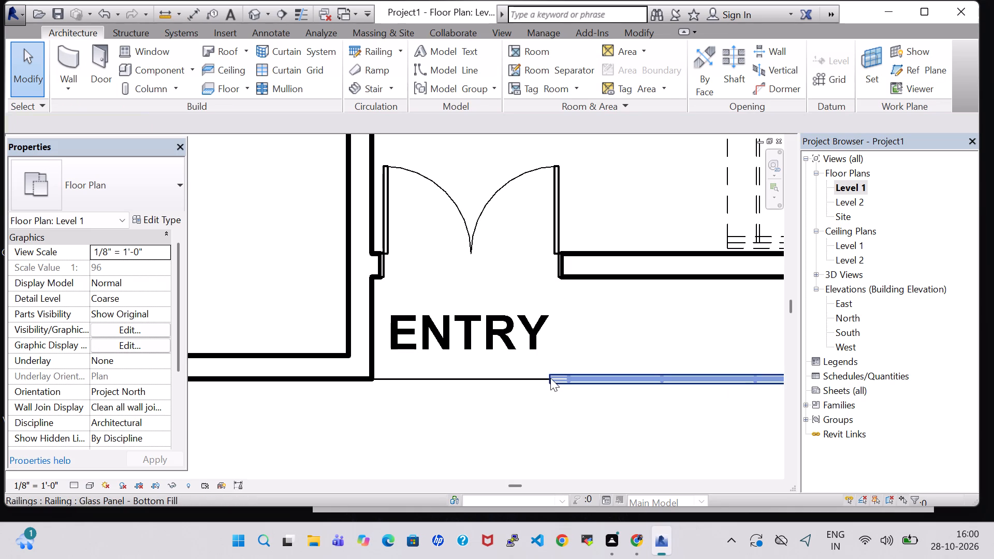
Shorten the entry railing's path to 16' 11" by splitting it in line with the door jamb and deleting the short end piece.
double_click(550, 378)
scroll(627, 289, down, 3)
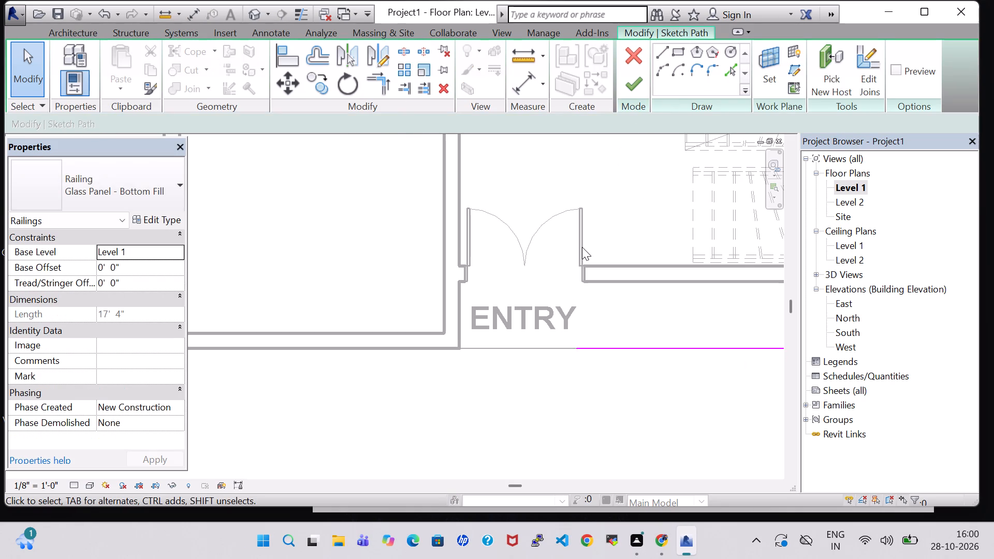
click(407, 52)
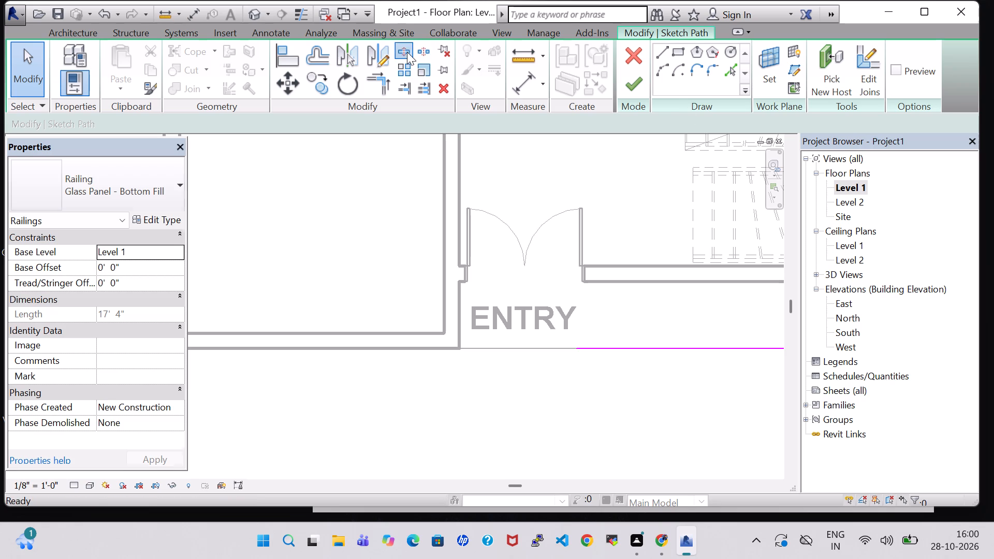
scroll(583, 283, up, 4)
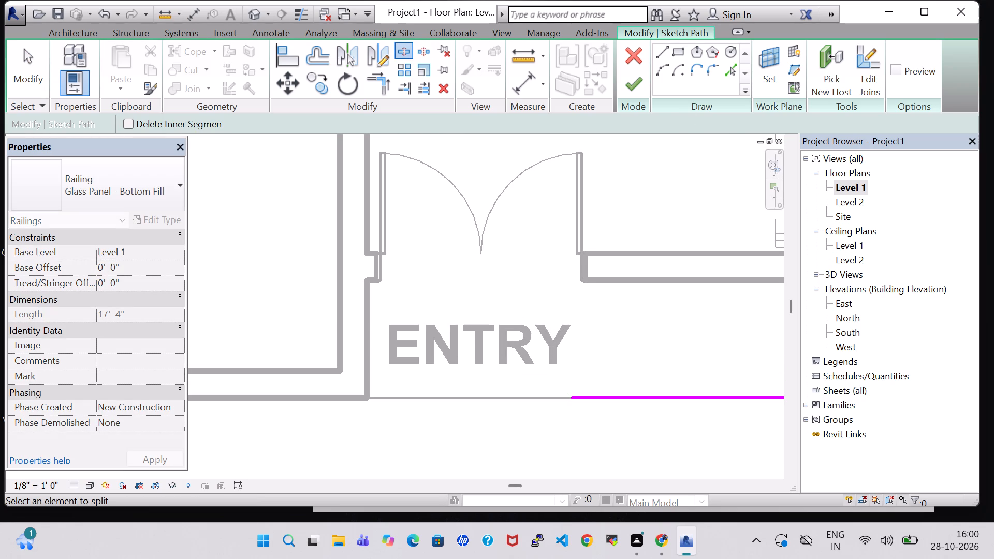
click(588, 403)
key(Escape)
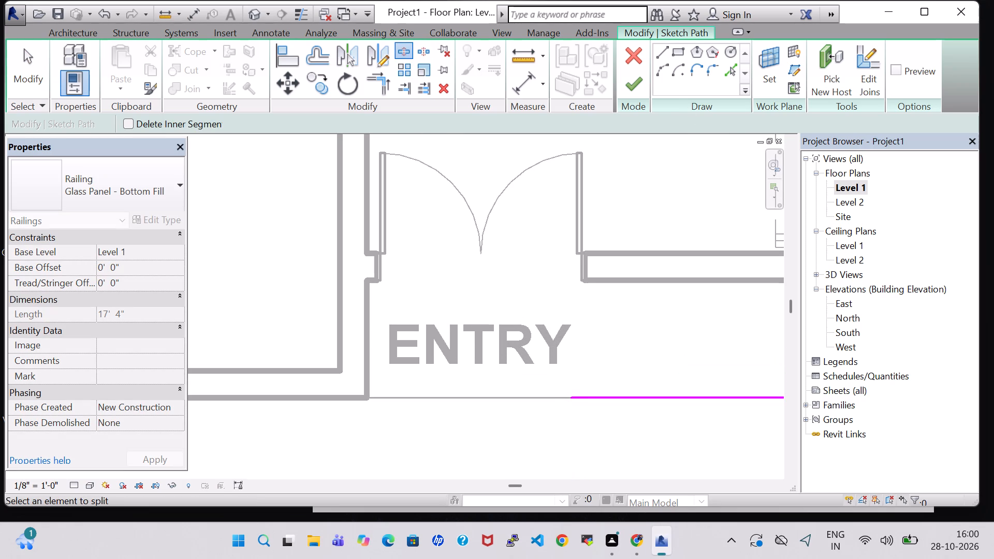
key(Escape)
click(576, 395)
key(Delete)
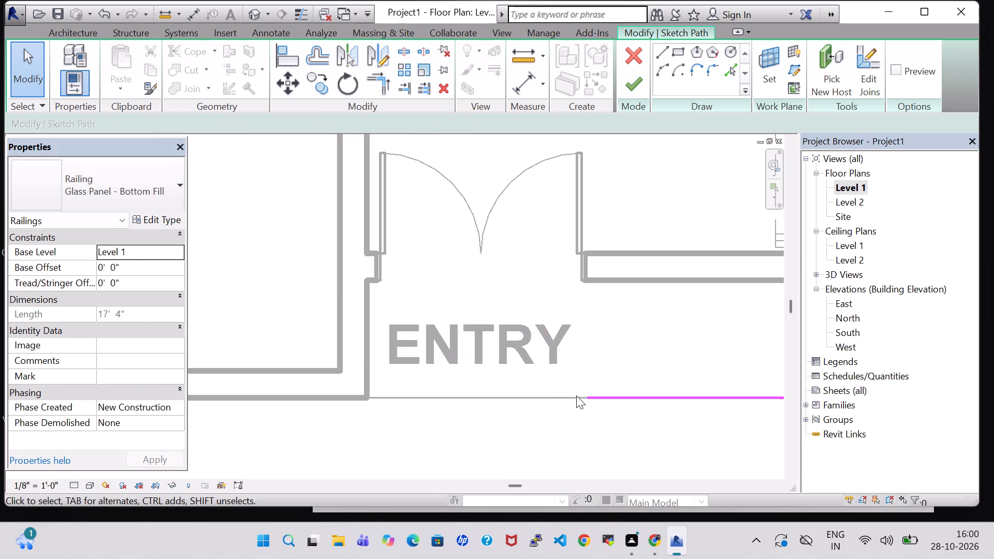
click(630, 87)
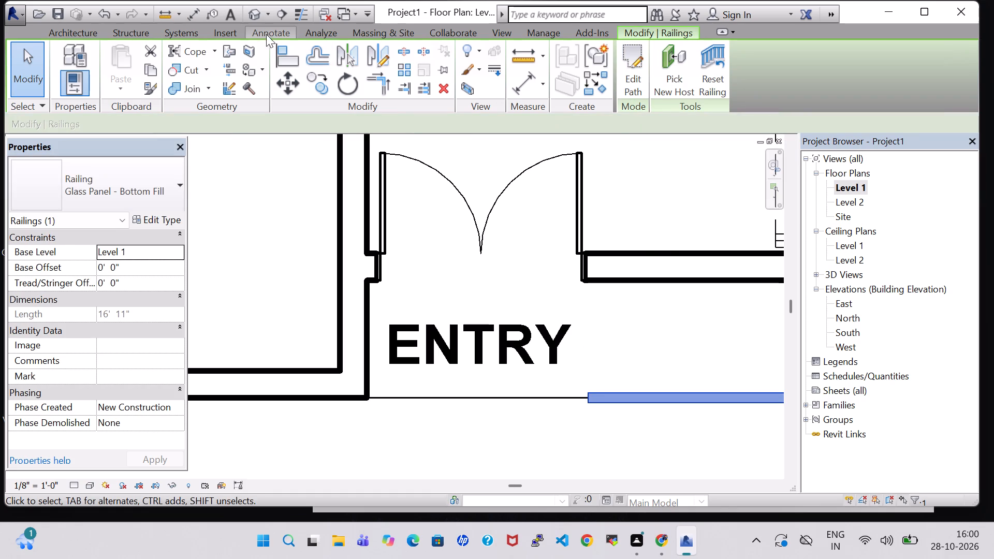
Open the 3D view to check the double entry door and the shortened entry railing.
click(247, 13)
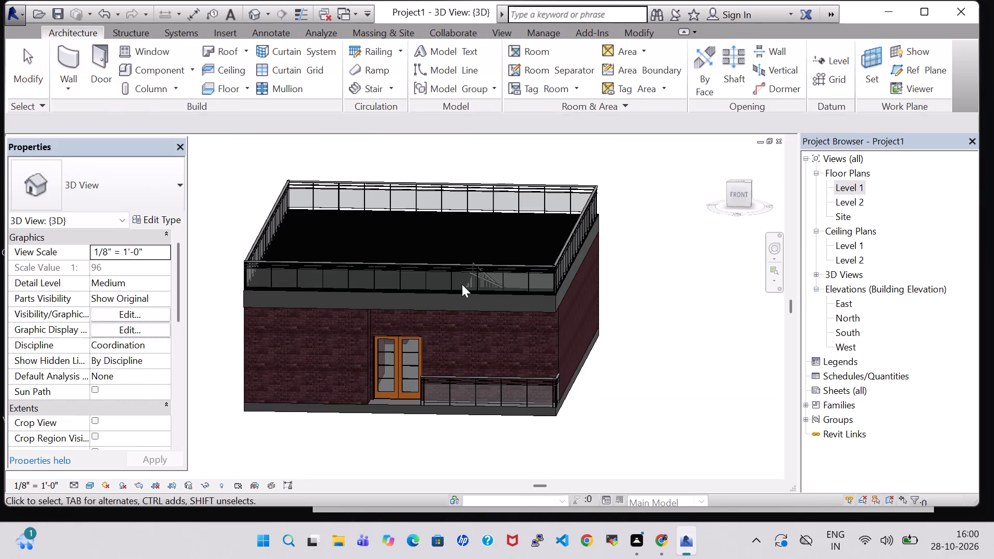
Inspect the double entry door in 3D, examining its fit against the parking wall and the end of the entry railing.
scroll(402, 431, up, 4)
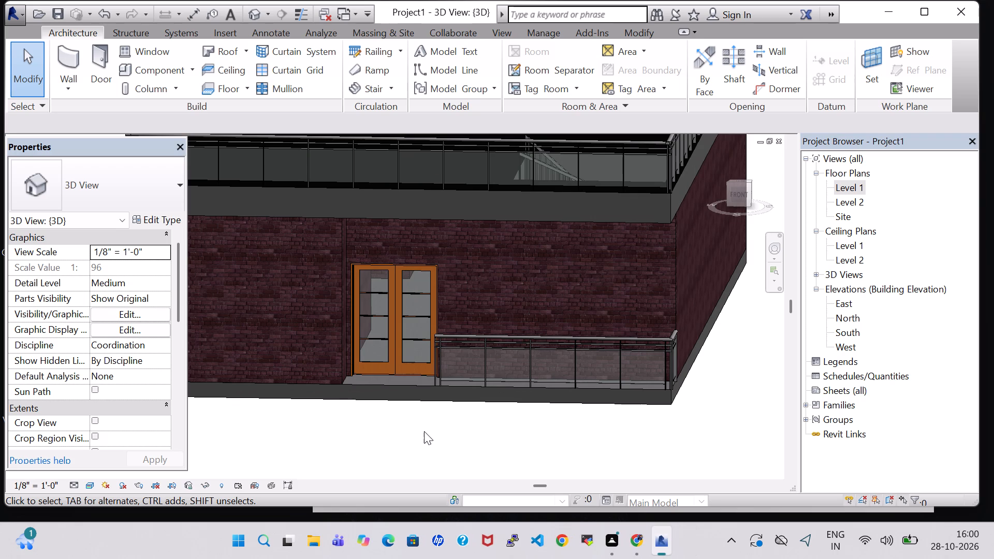
shift+middle_drag(424, 431, 441, 432)
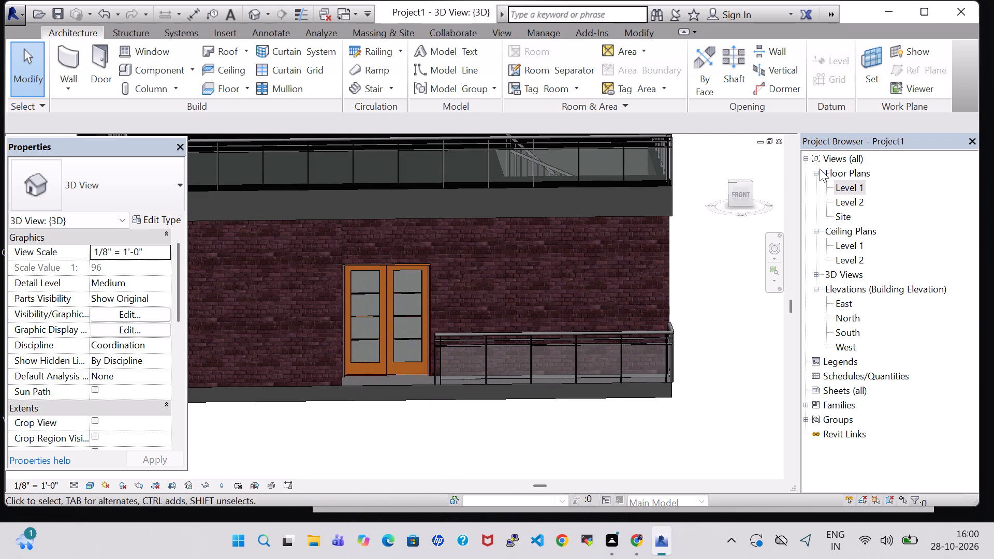
double_click(843, 187)
scroll(684, 298, down, 3)
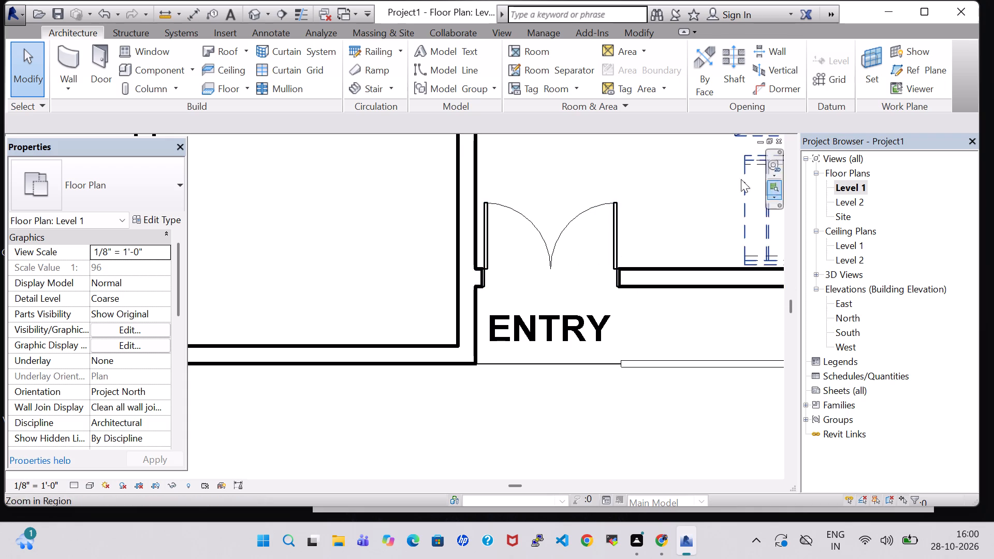
click(259, 13)
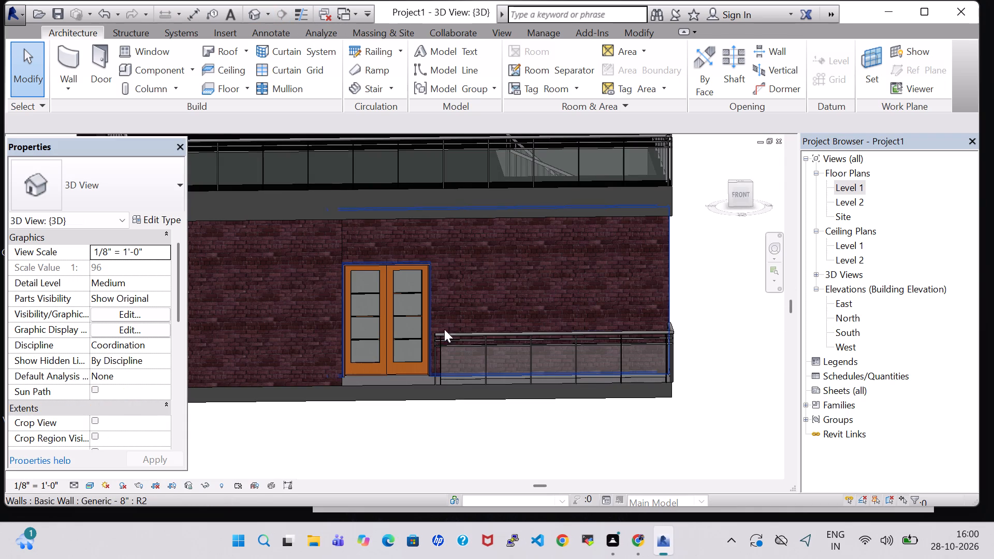
shift+middle_drag(503, 291, 483, 295)
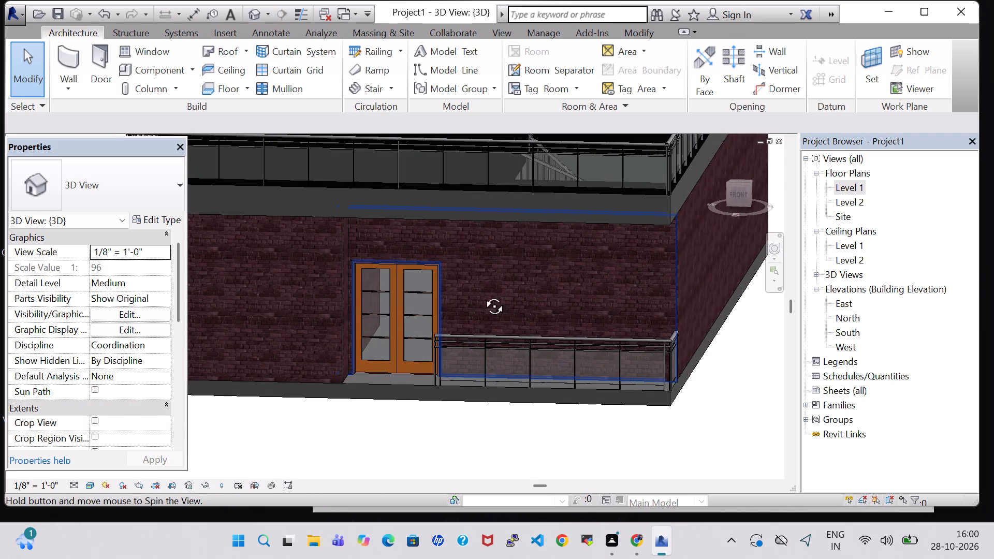
shift+middle_drag(483, 295, 479, 301)
scroll(399, 318, up, 5)
shift+middle_drag(574, 292, 592, 265)
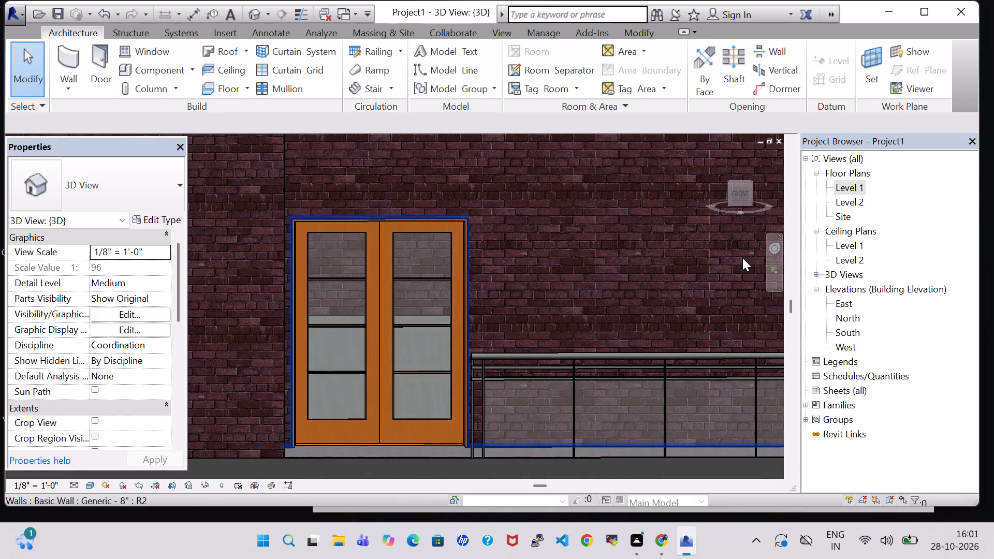
scroll(487, 385, down, 3)
click(543, 466)
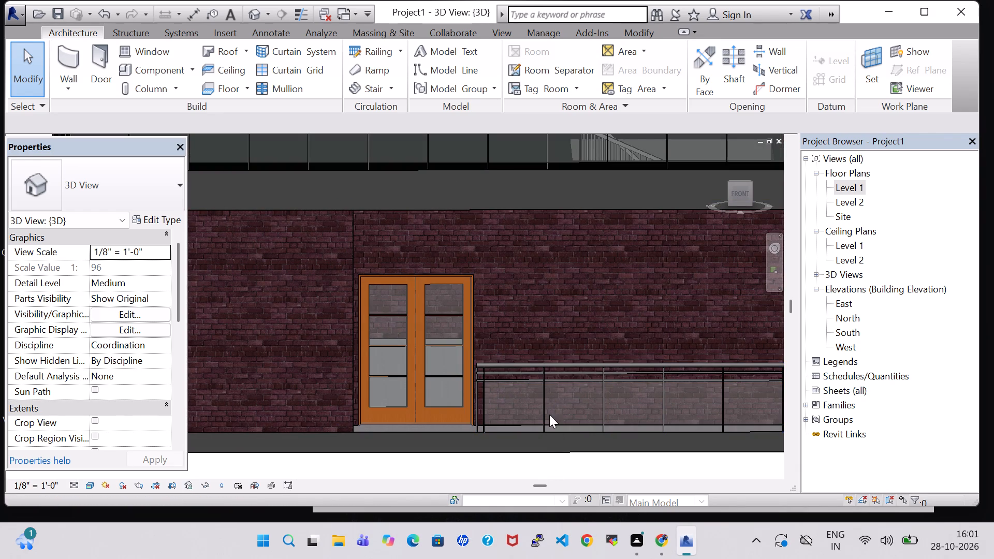
shift+middle_drag(580, 306, 558, 317)
shift+middle_click(555, 319)
shift+middle_click(555, 321)
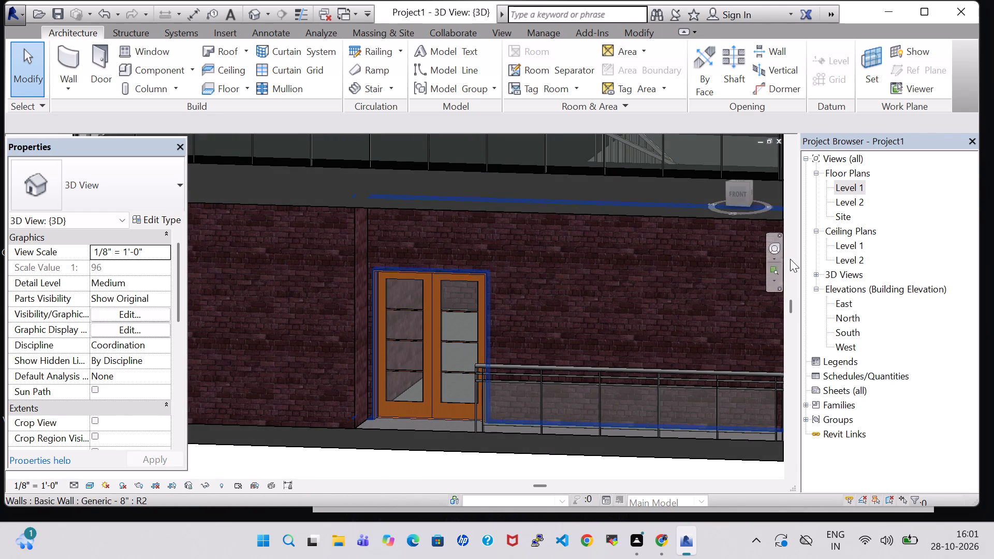
On the Level 1 plan, nudge the double entry door three increments toward PARKING so its frame sits against the parking wall.
double_click(843, 185)
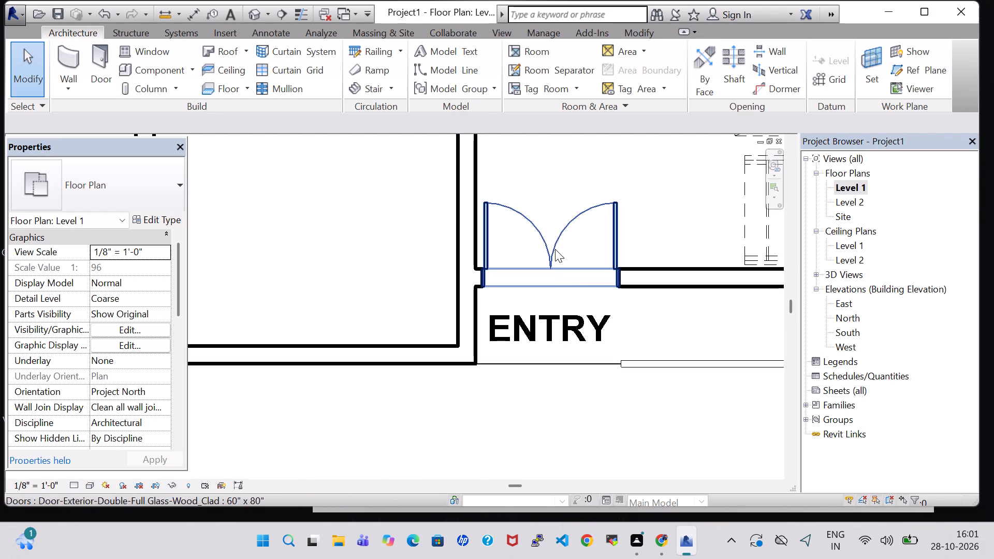
click(555, 249)
key(Left)
key(Left)
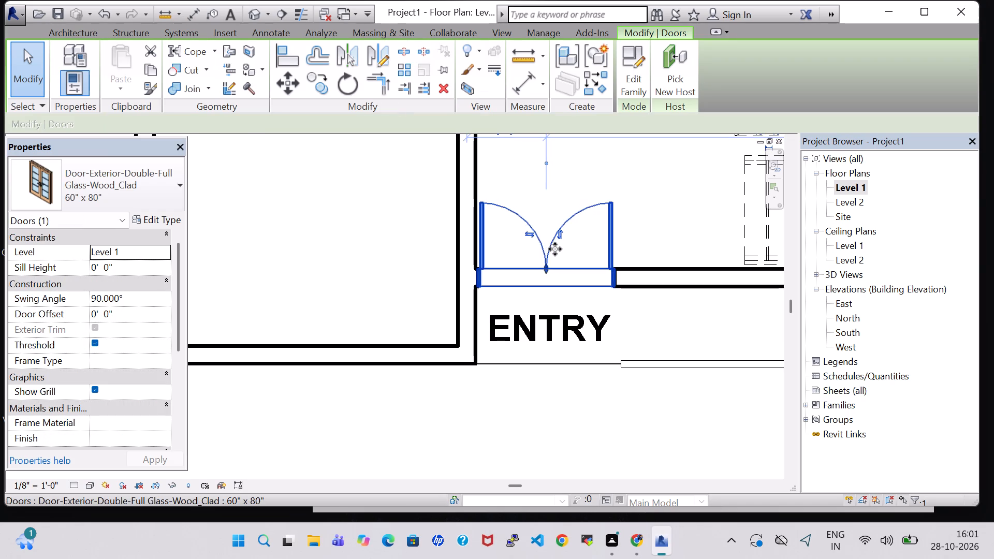
key(Left)
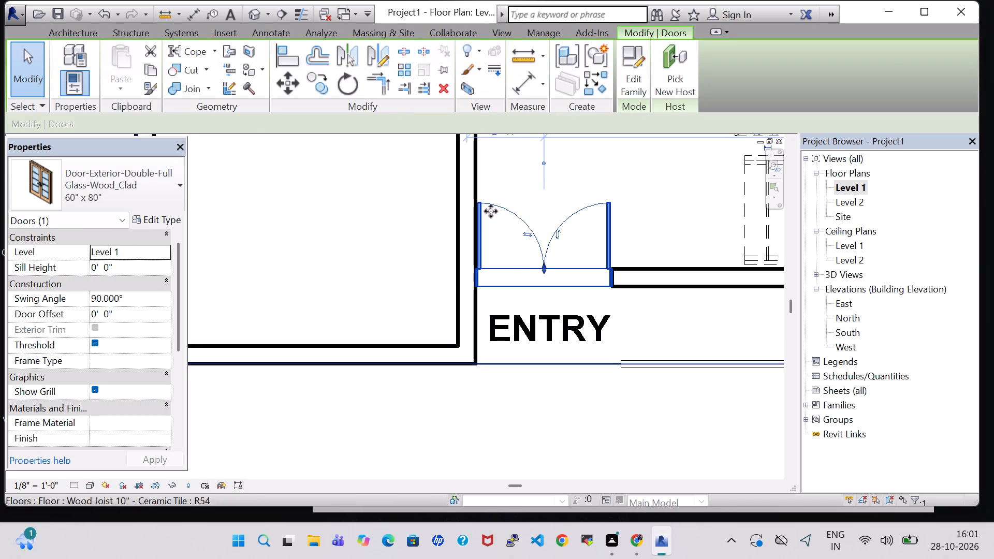
click(566, 450)
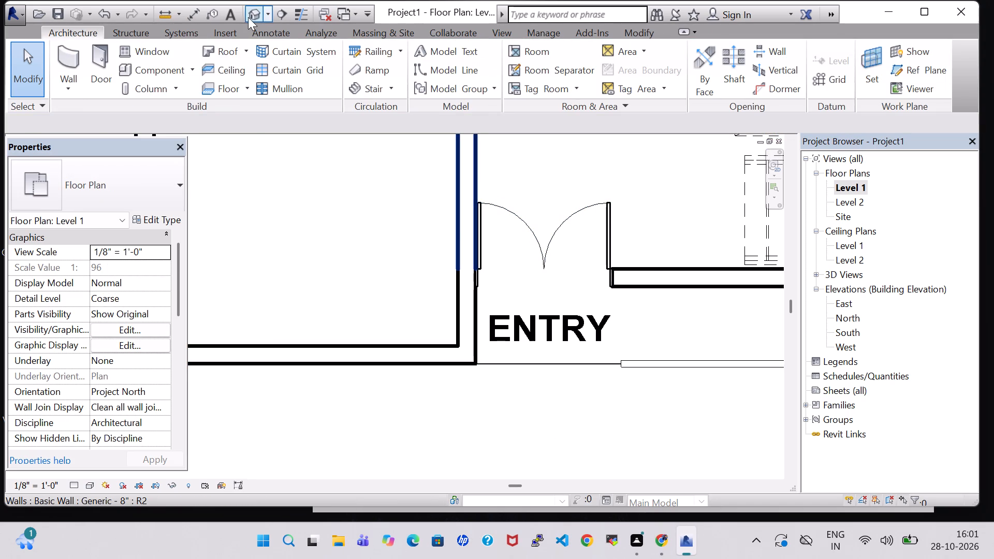
Check in 3D how the shifted double entry door sits against the parking wall and the railing end.
click(247, 17)
click(463, 314)
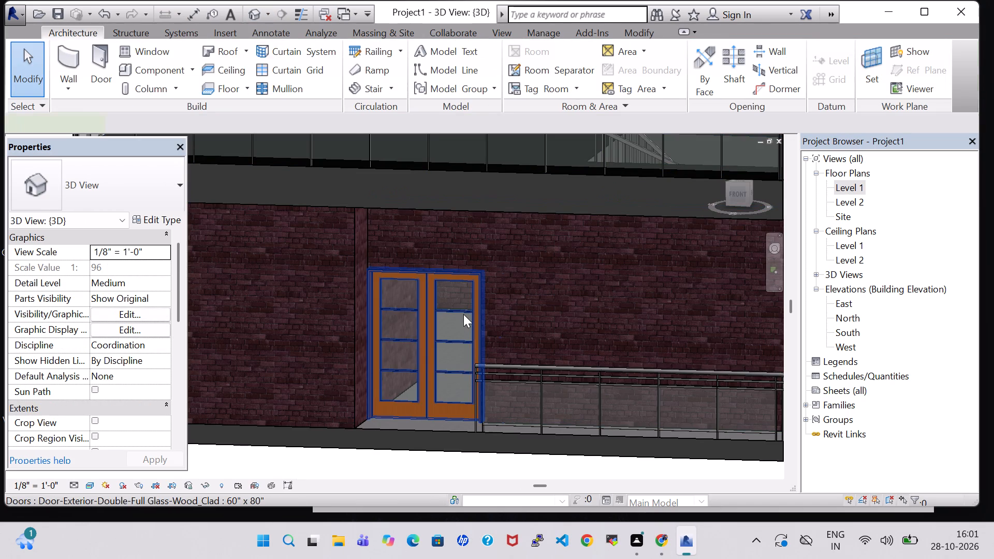
key(Right)
key(Left)
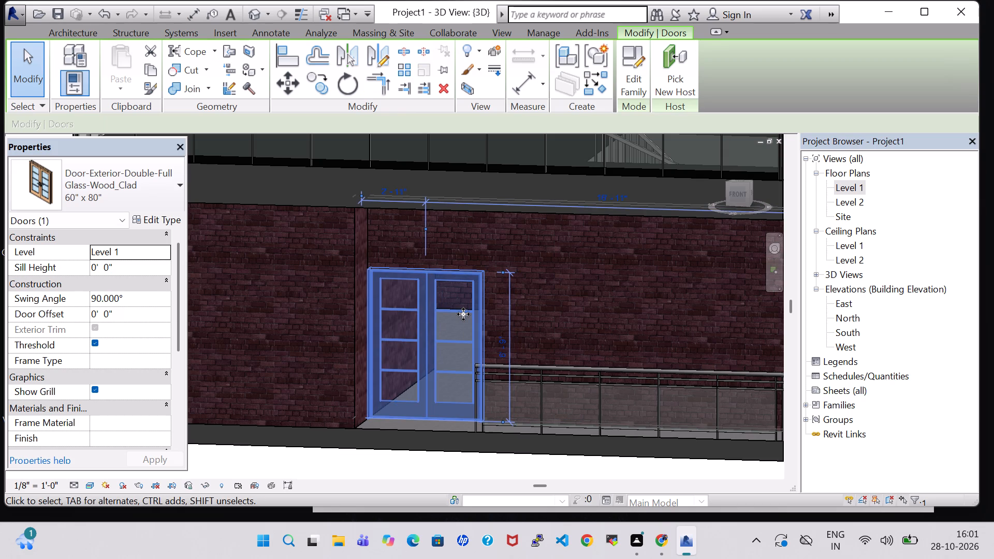
click(394, 460)
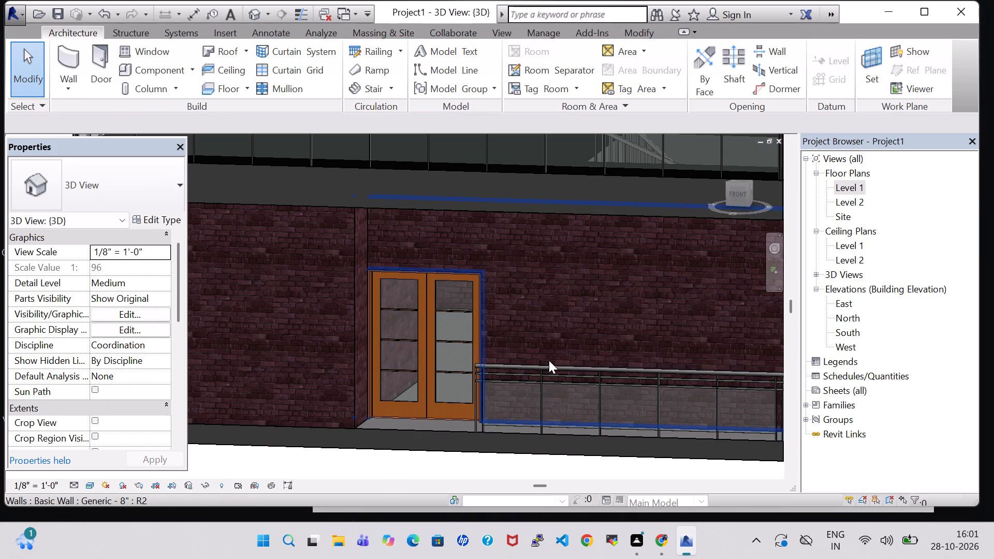
shift+middle_drag(577, 332, 593, 335)
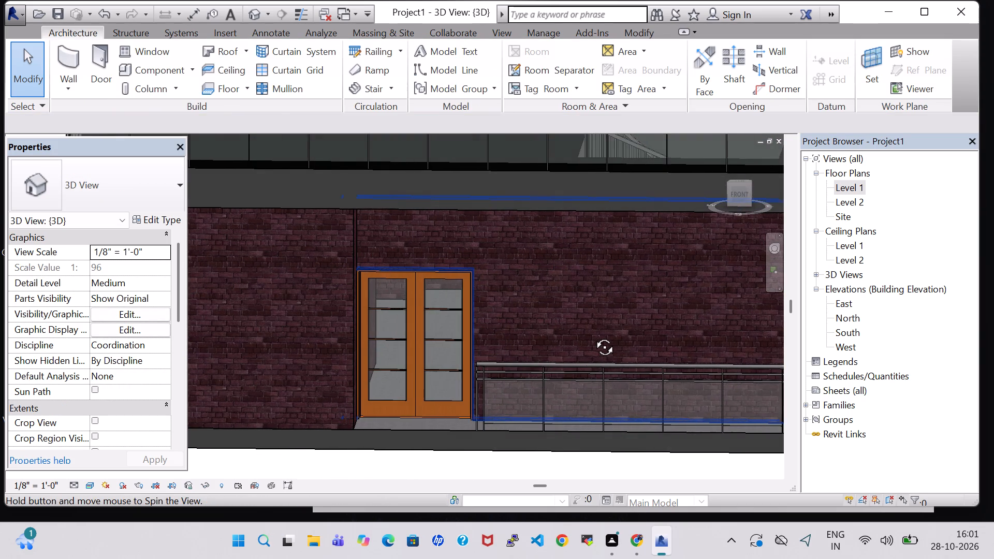
shift+middle_drag(593, 335, 602, 335)
Review the Level 1 room layout in plan and the building's front face in 3D.
double_click(860, 190)
scroll(584, 251, down, 8)
middle_drag(563, 366, 493, 400)
scroll(493, 400, down, 2)
middle_drag(644, 240, 630, 317)
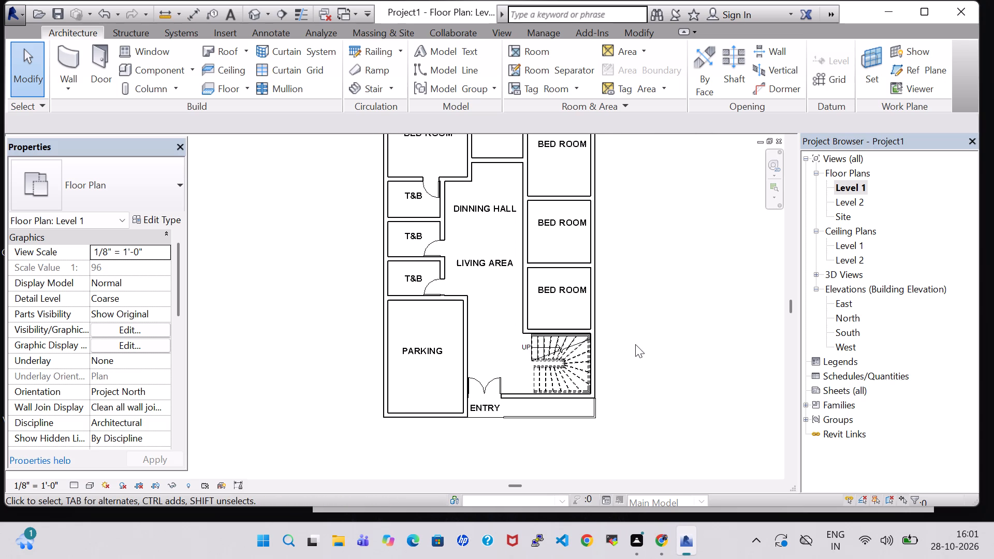
middle_drag(640, 268, 655, 292)
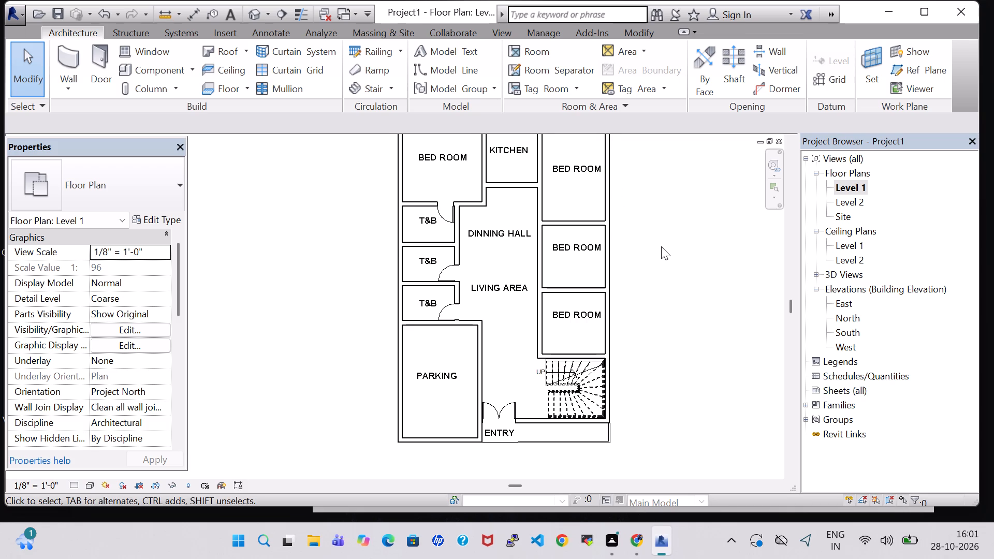
middle_drag(661, 246, 650, 252)
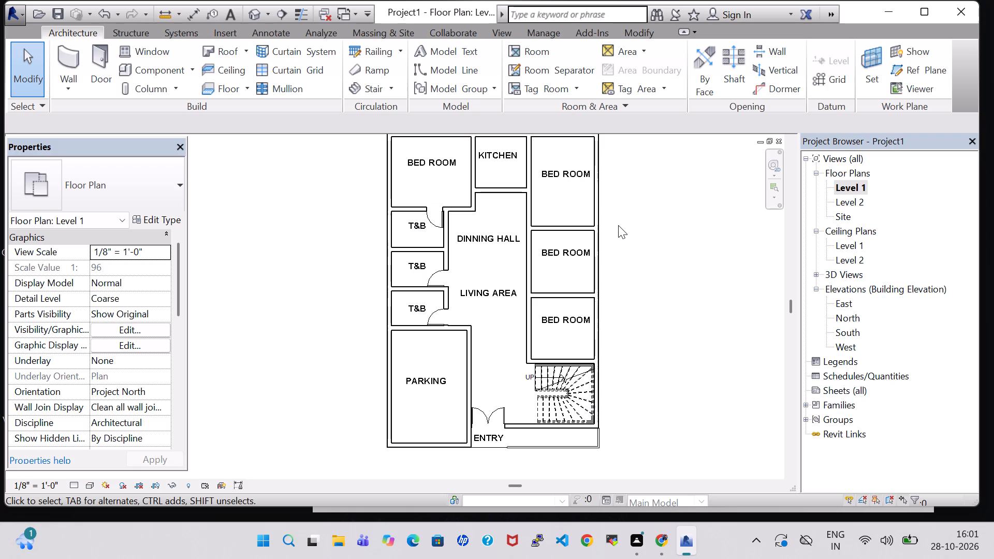
click(254, 12)
scroll(466, 289, down, 4)
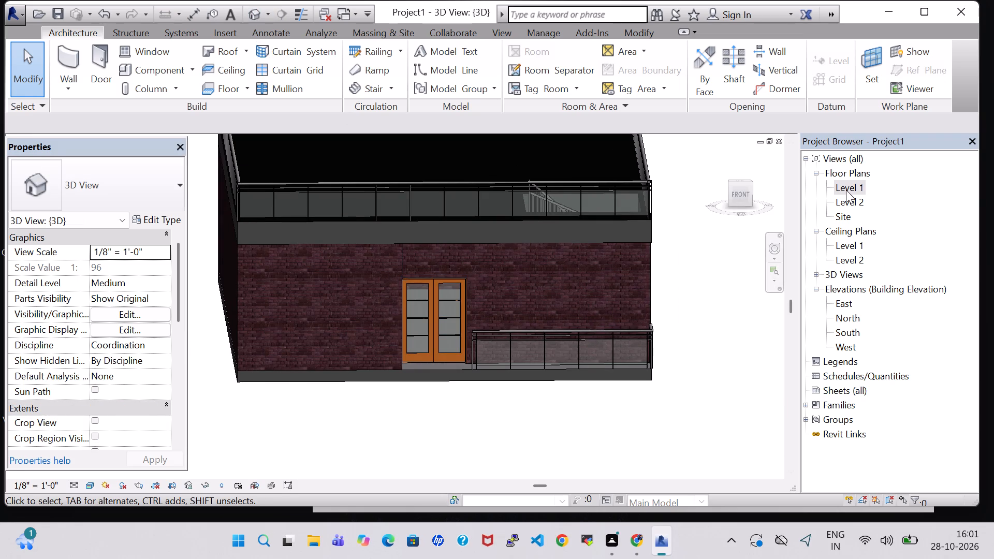
On the Level 1 plan, delete the front wall of the PARKING room.
double_click(846, 190)
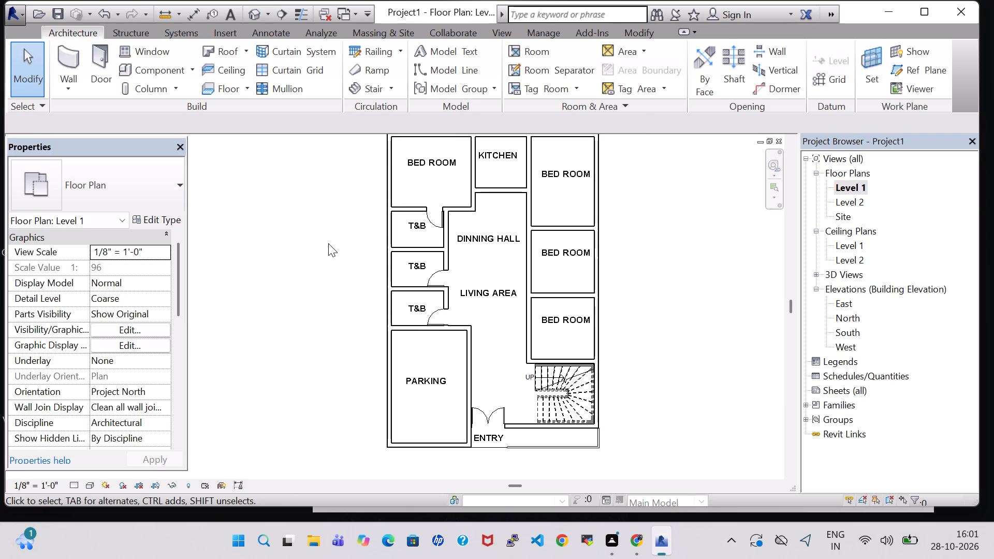
click(432, 443)
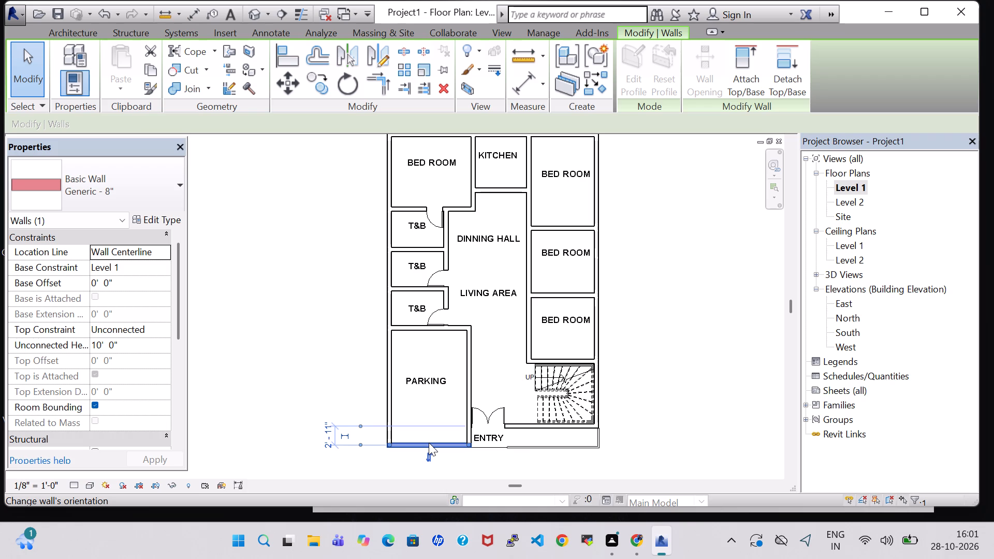
key(Delete)
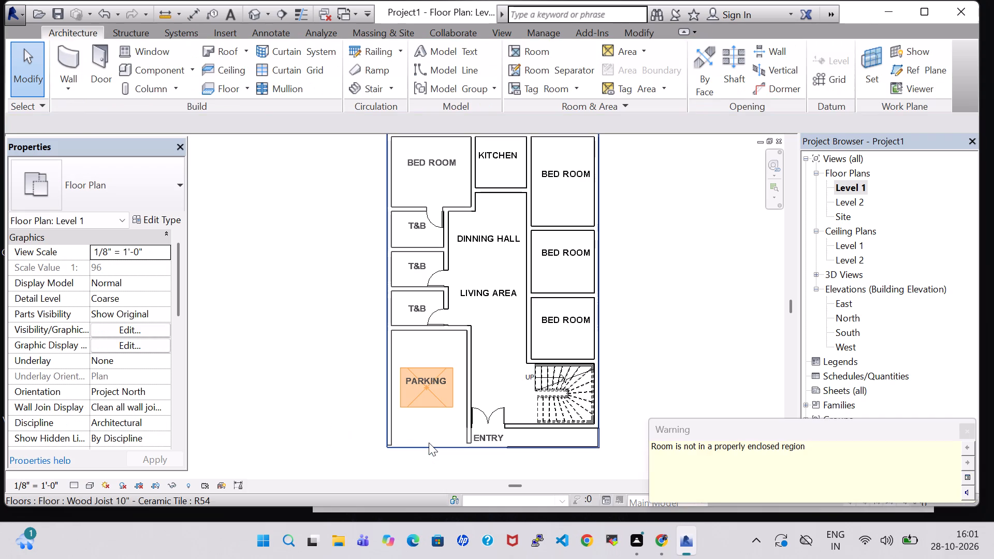
click(975, 432)
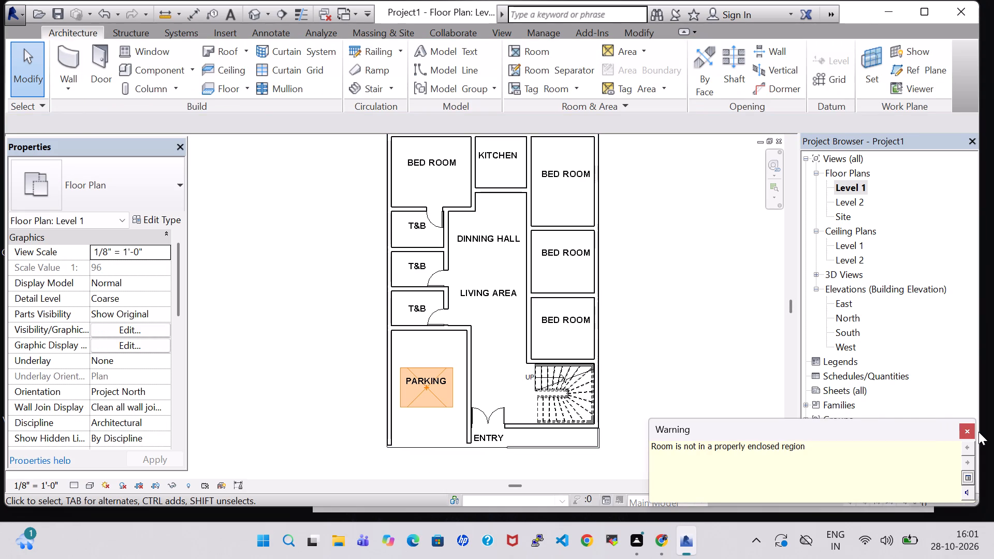
click(972, 432)
Extend the open front ends of both PARKING side walls to the floor's front edge.
scroll(413, 457, up, 5)
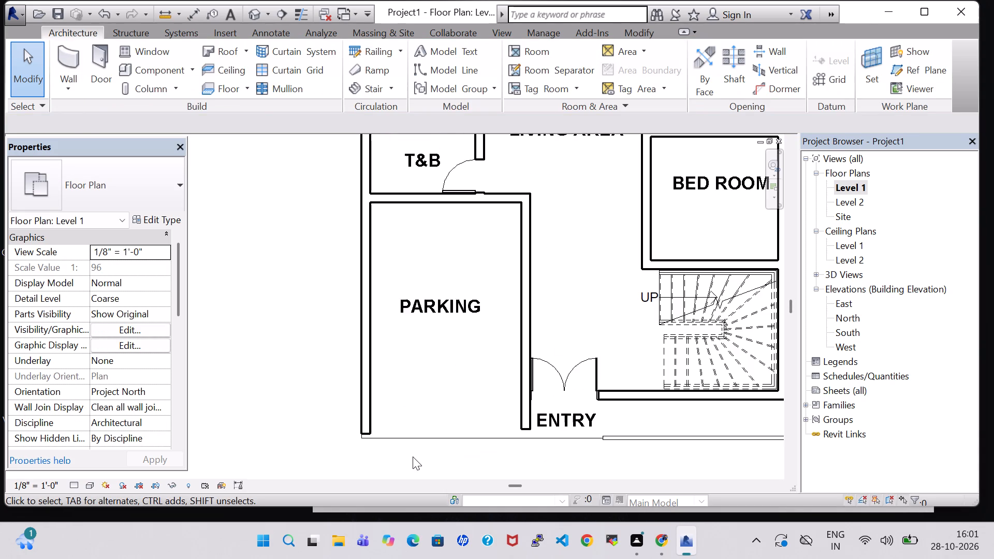
double_click(369, 433)
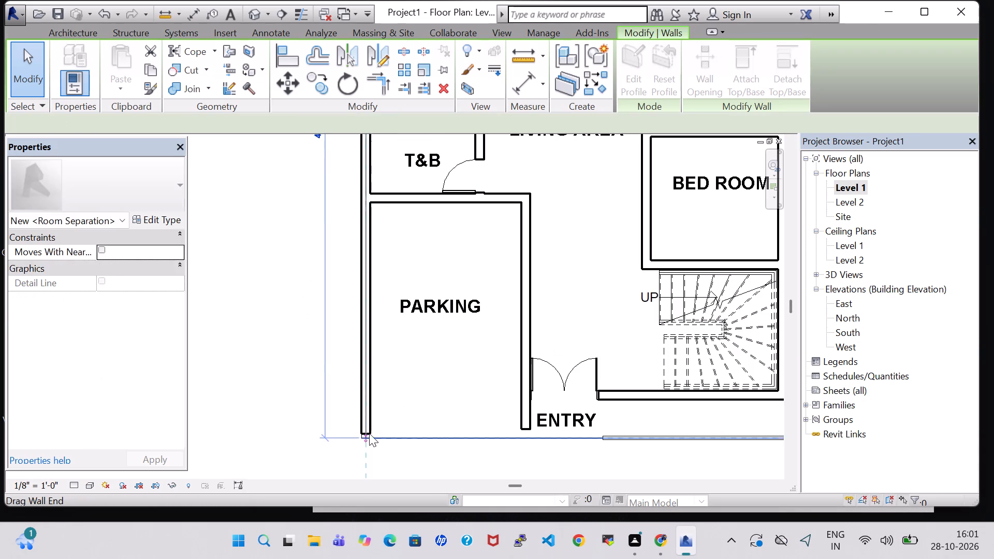
click(386, 448)
scroll(525, 264, down, 1)
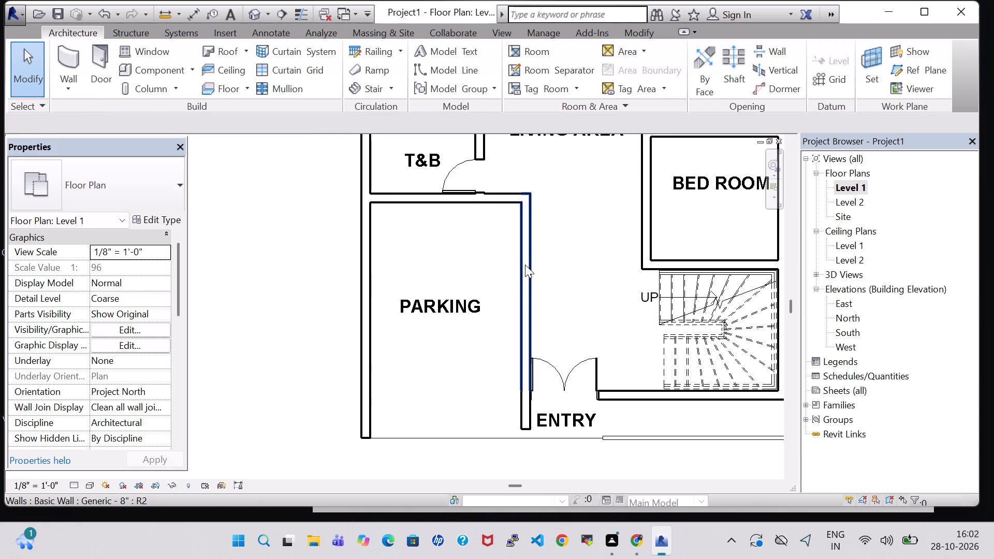
double_click(527, 404)
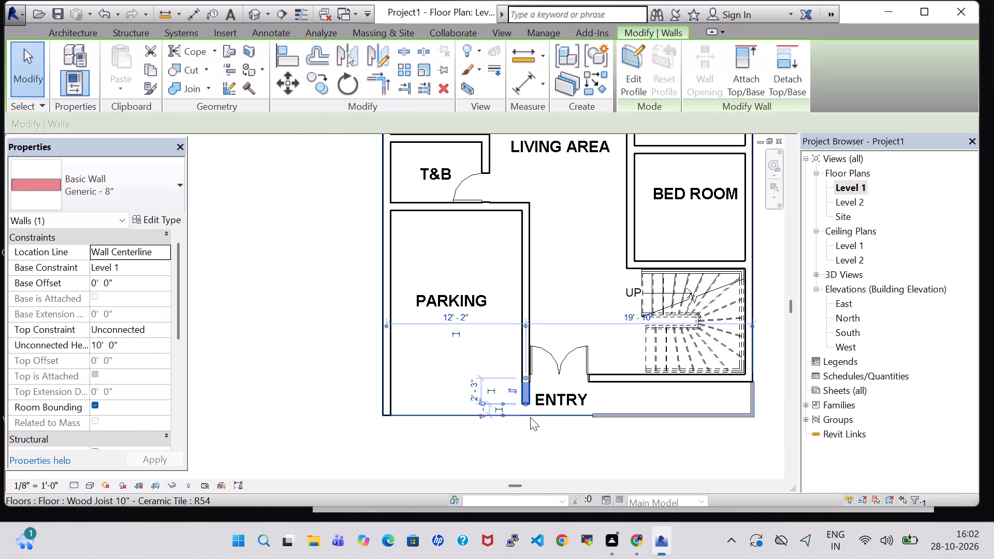
double_click(525, 406)
drag(525, 406, 527, 412)
click(534, 432)
click(298, 327)
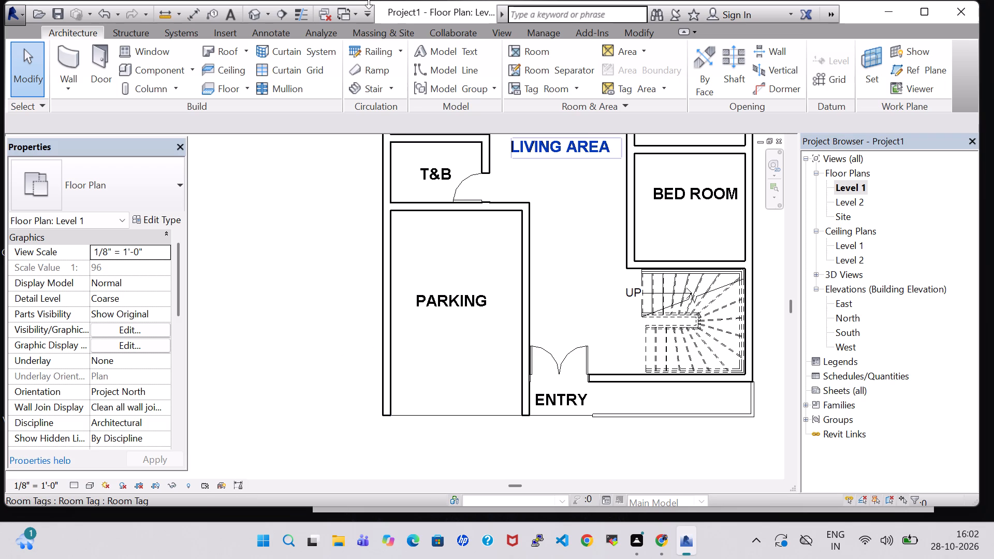
Check the open-fronted parking bay and its side walls in 3D.
click(254, 14)
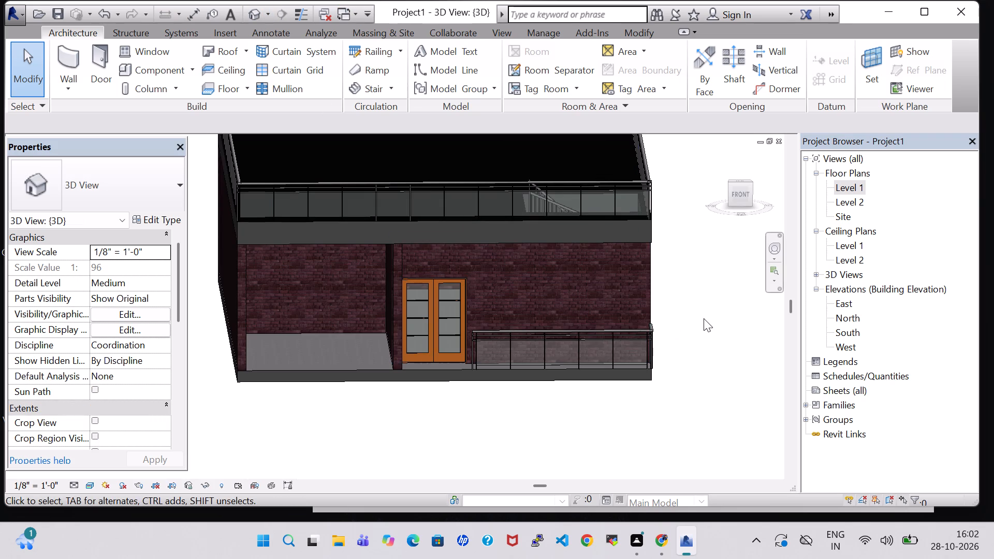
shift+middle_drag(704, 318, 691, 368)
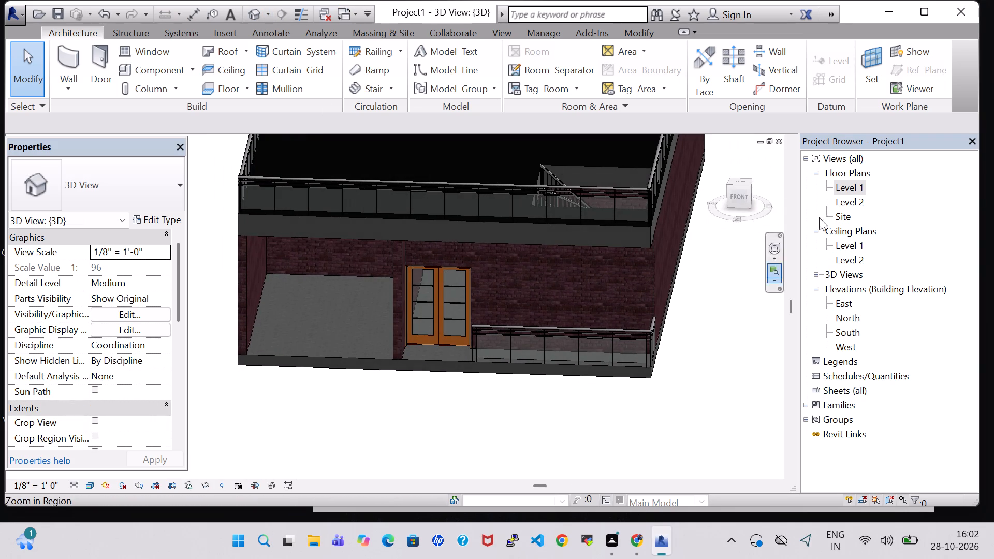
Return to the Level 1 floor plan with the whole room layout in view.
double_click(855, 185)
scroll(567, 274, down, 5)
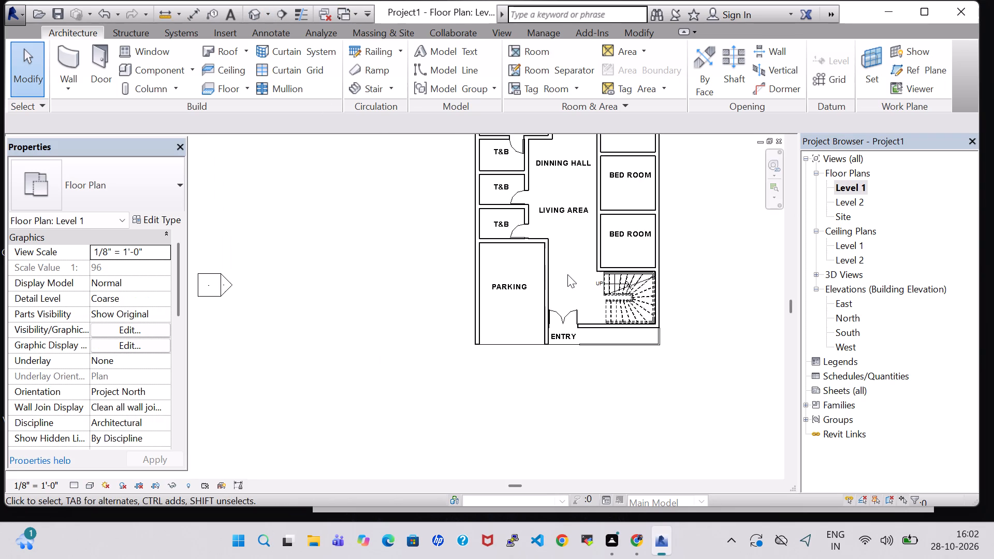
middle_drag(682, 243, 603, 327)
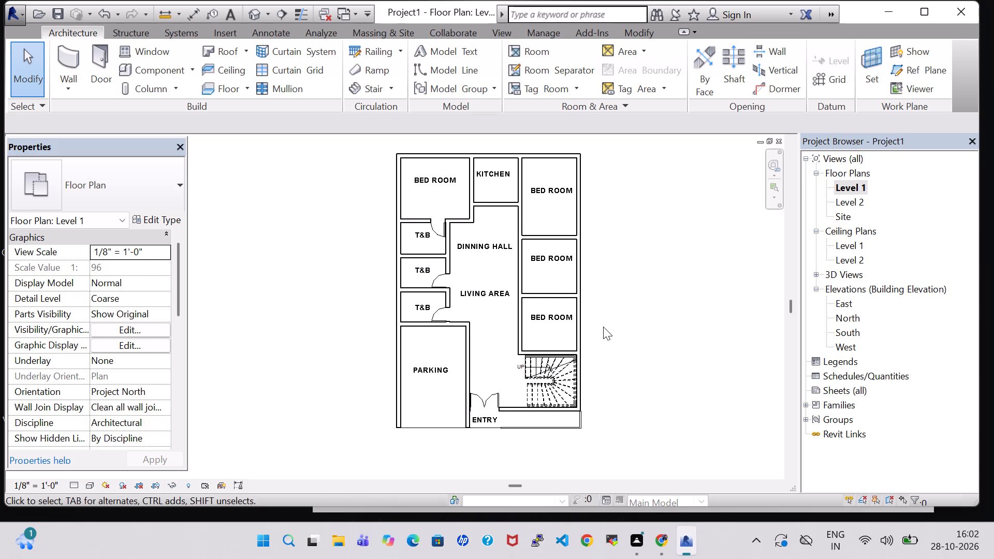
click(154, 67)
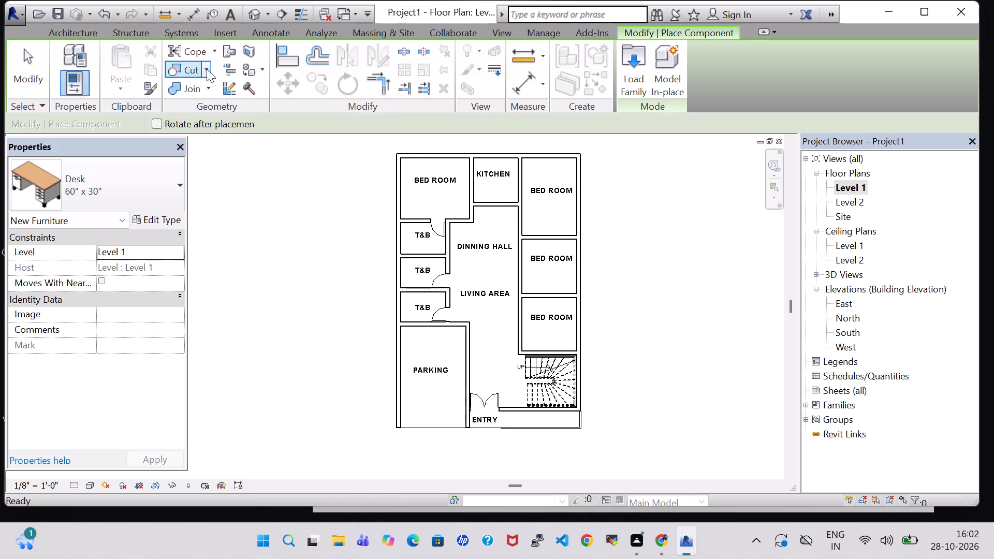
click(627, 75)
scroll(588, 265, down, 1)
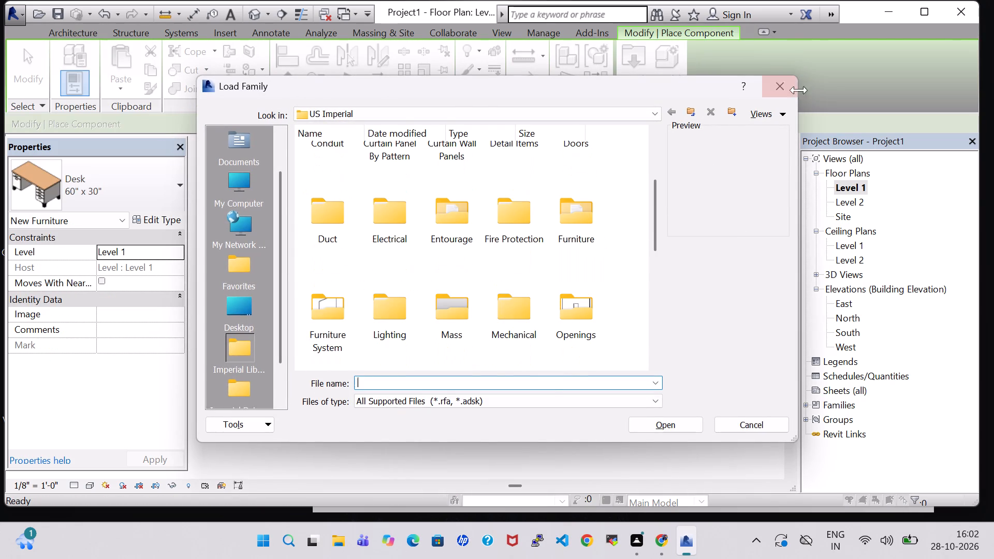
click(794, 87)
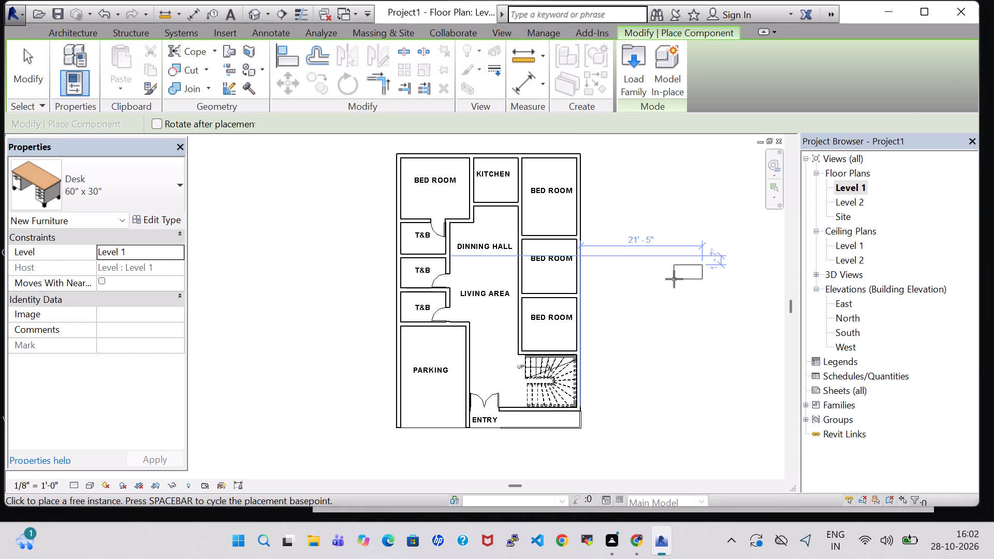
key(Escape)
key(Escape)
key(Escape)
Load the residential door family Door-Exterior-Single-Entry-Half Arch Glass-Wood_Clad in the 30" x 80" type.
click(103, 52)
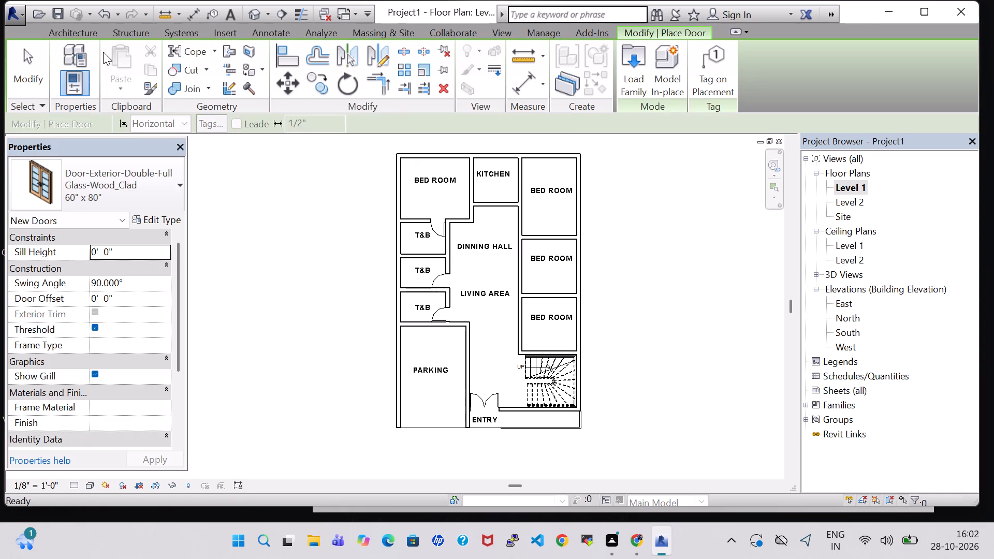
click(626, 72)
scroll(579, 251, down, 3)
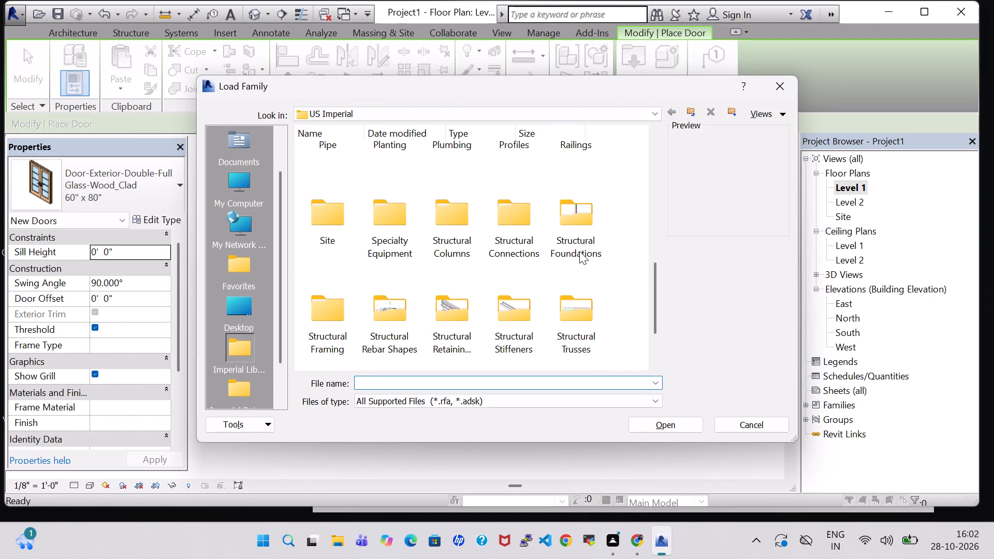
scroll(579, 251, up, 1)
scroll(572, 167, up, 2)
double_click(582, 260)
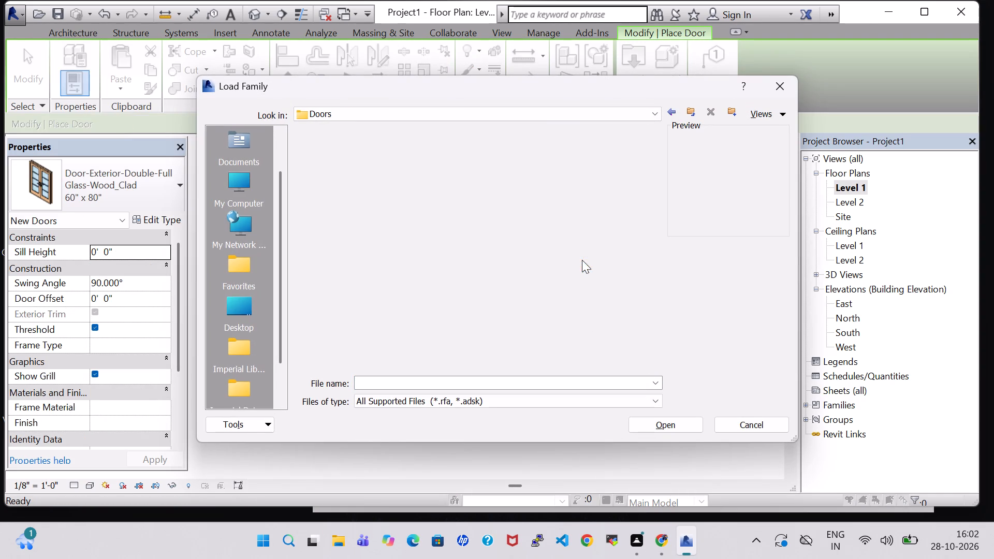
double_click(444, 174)
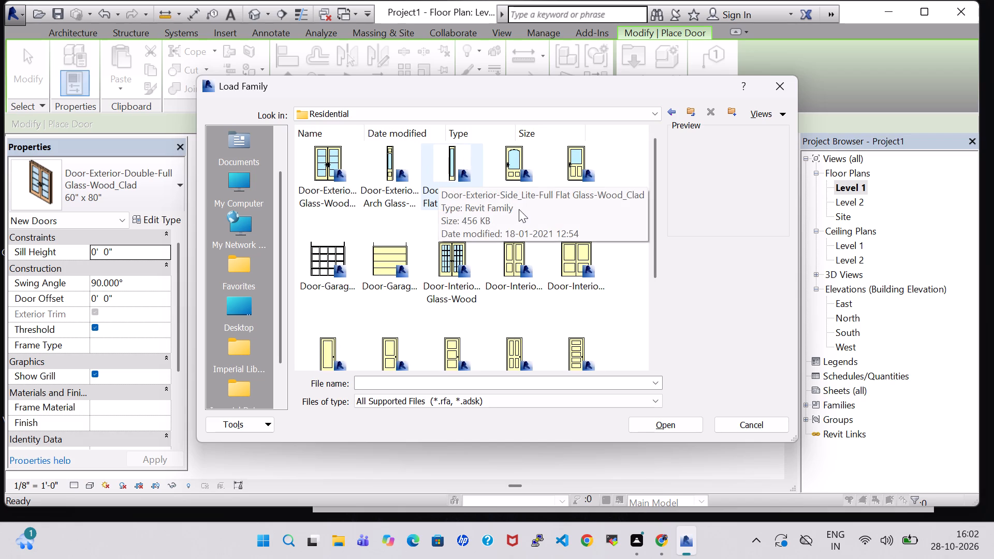
click(525, 166)
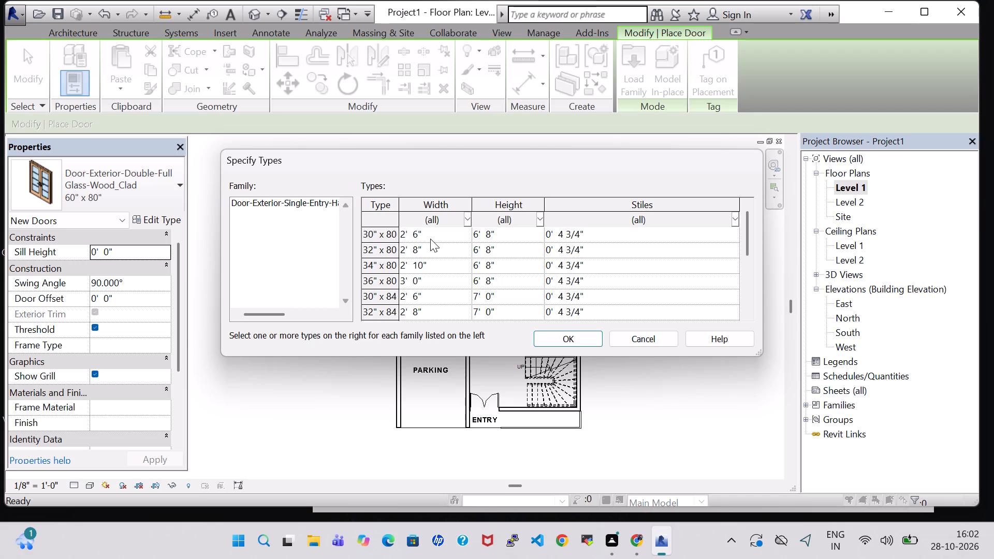
click(430, 239)
click(575, 339)
Place inward-swinging 30" x 80" doors in the three stacked BED ROOMs' hall-side walls and in the BED ROOM beside the KITCHEN.
scroll(505, 333, up, 5)
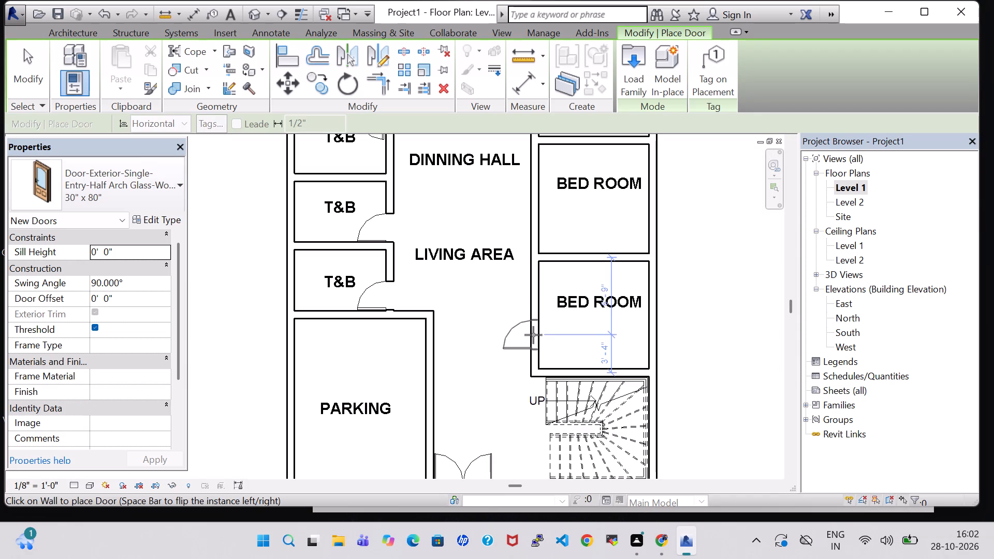
key(space)
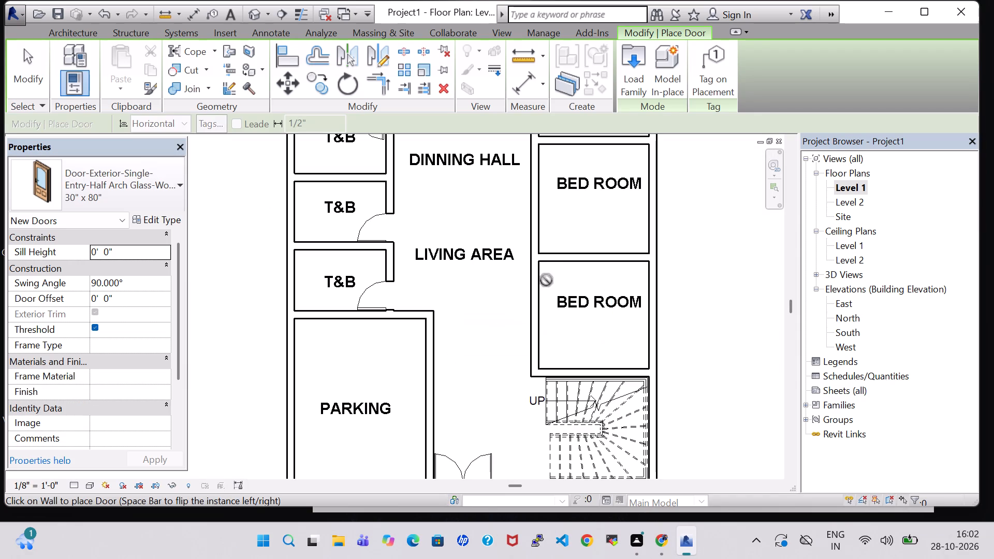
key(space)
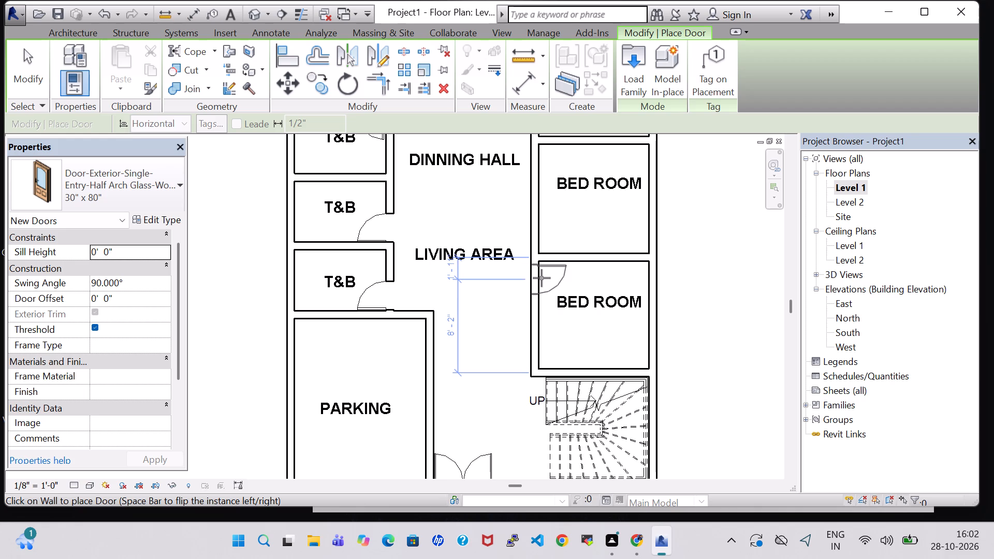
click(542, 278)
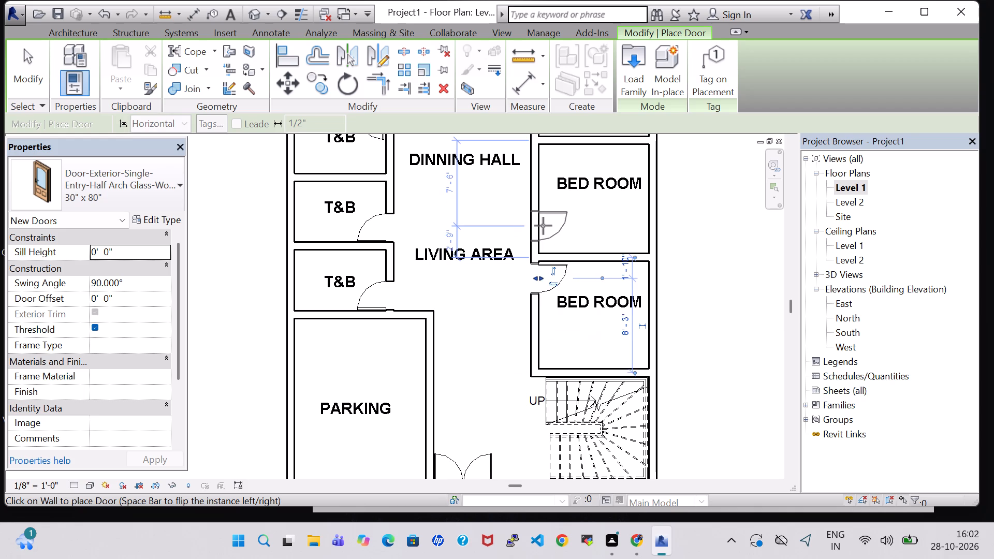
key(space)
click(543, 239)
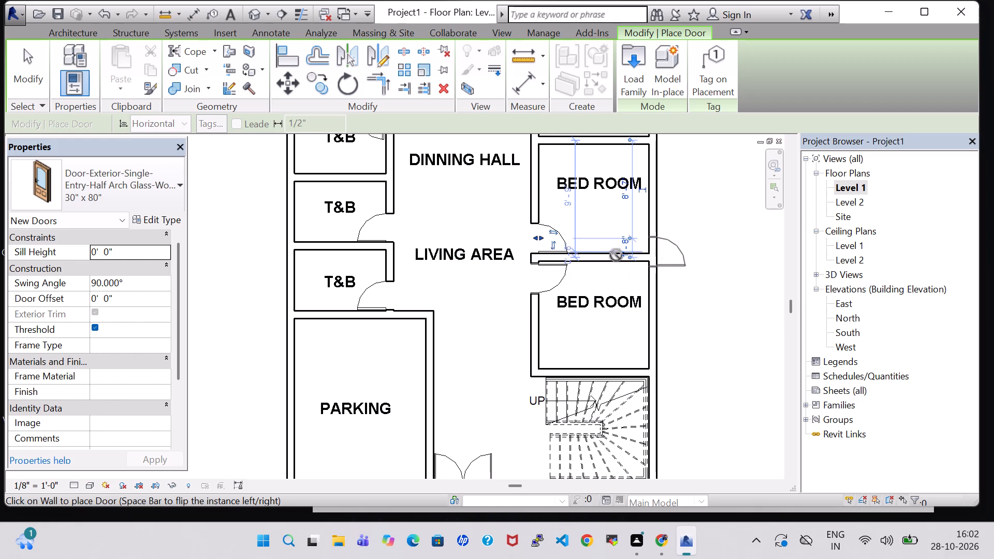
middle_drag(495, 230, 467, 373)
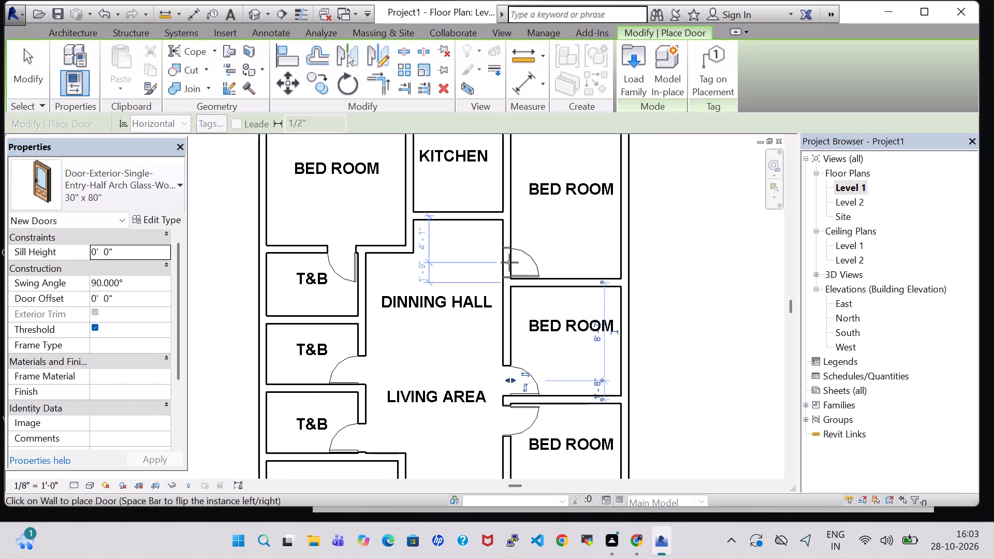
click(509, 262)
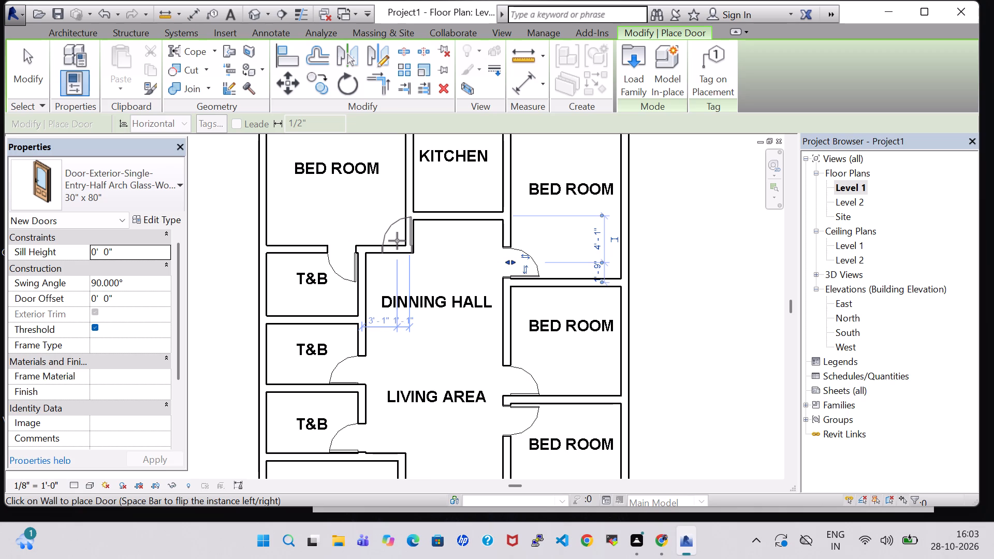
click(392, 241)
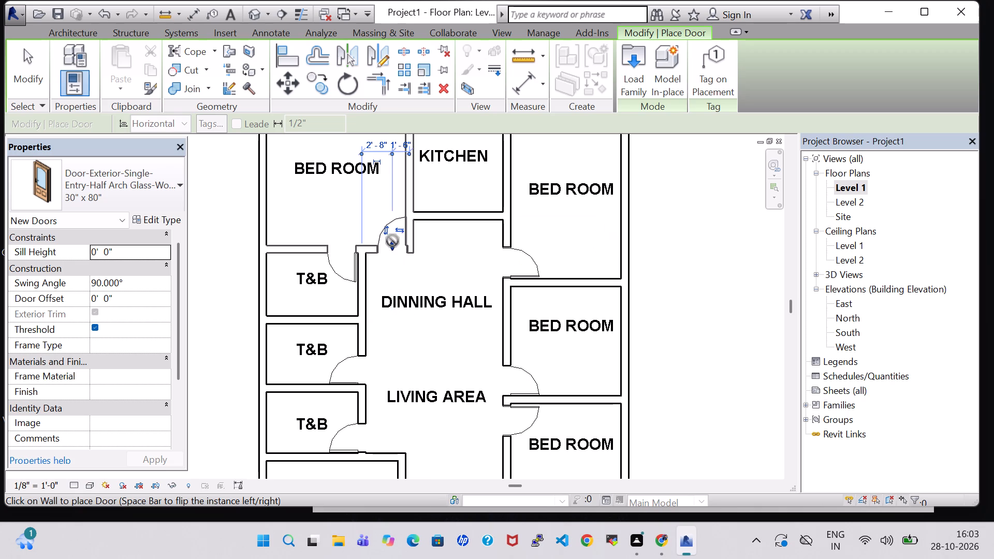
key(Escape)
key(Escape)
Nudge the door of the BED ROOM beside the KITCHEN sideways along its wall to fine-tune its position.
click(396, 220)
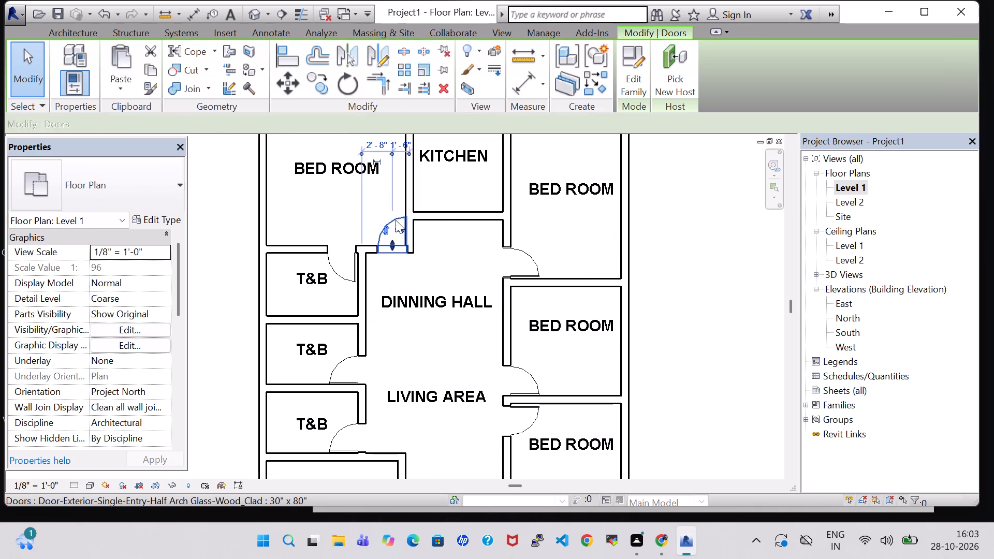
key(Left)
key(Right)
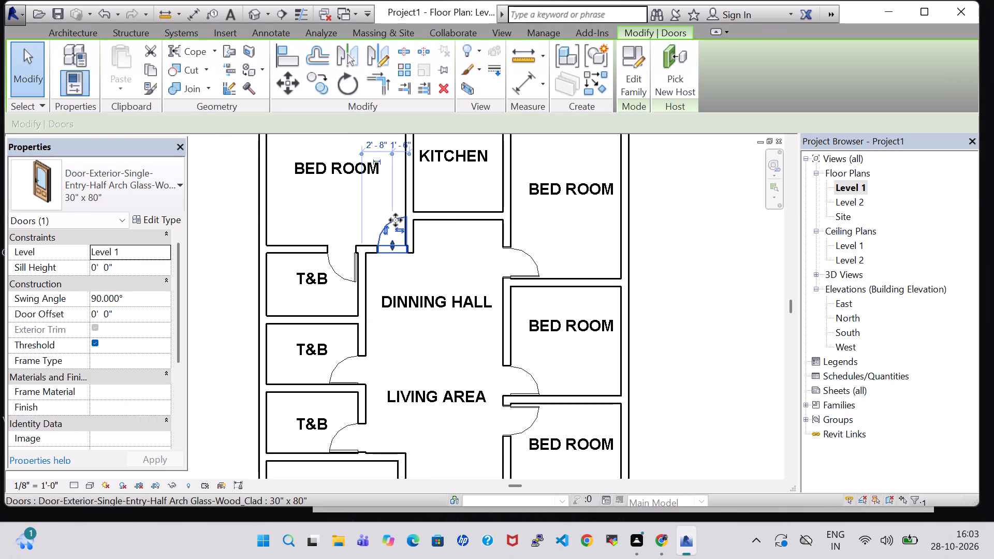
key(Left)
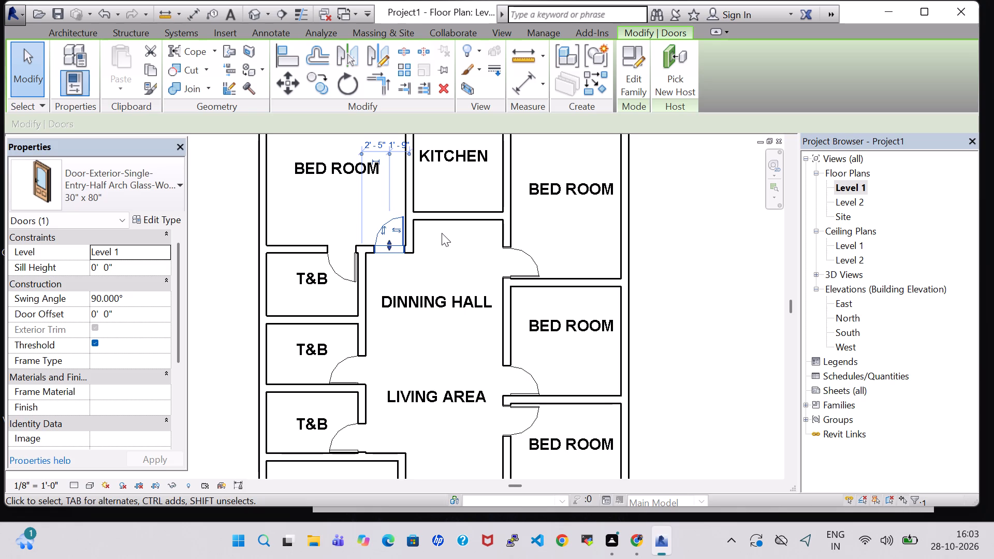
key(Right)
click(673, 271)
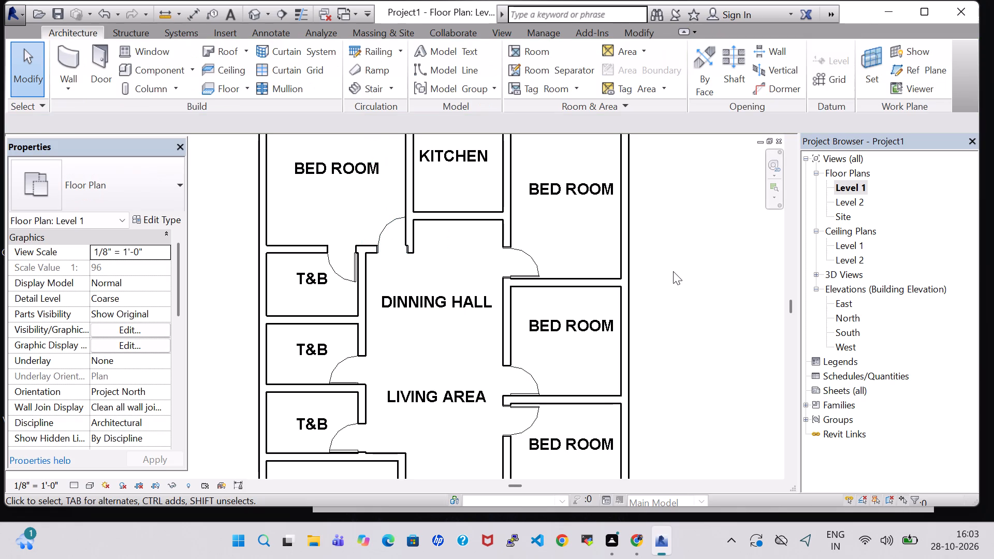
click(409, 232)
key(Left)
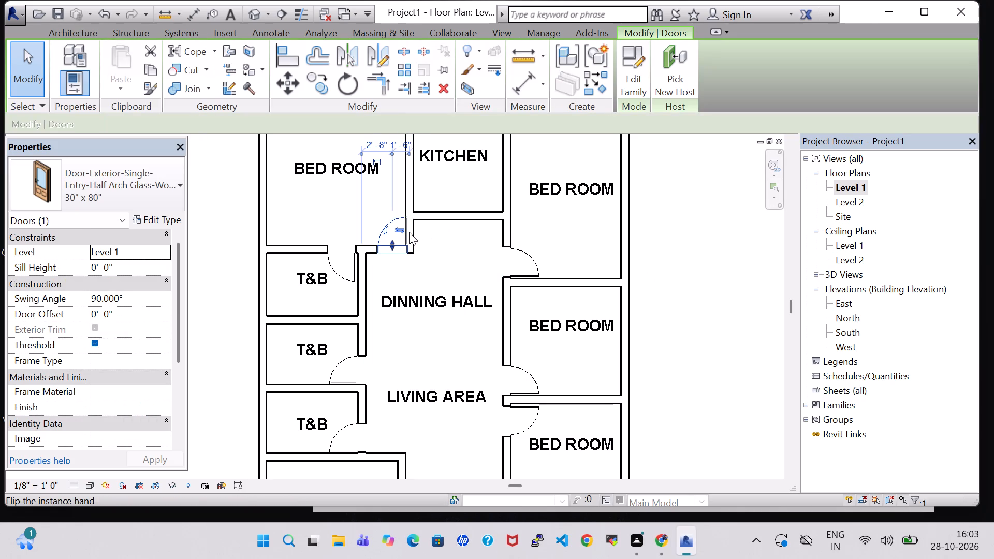
click(671, 252)
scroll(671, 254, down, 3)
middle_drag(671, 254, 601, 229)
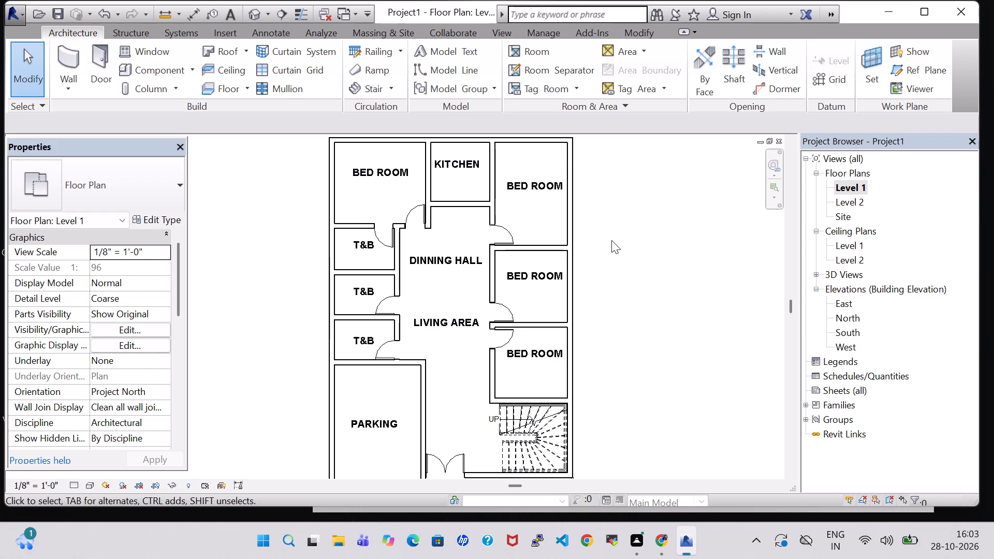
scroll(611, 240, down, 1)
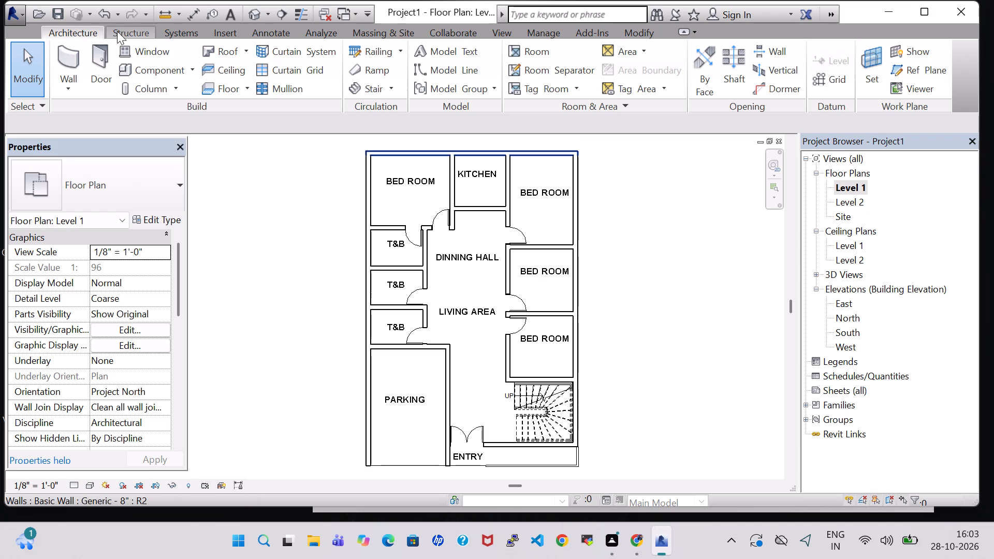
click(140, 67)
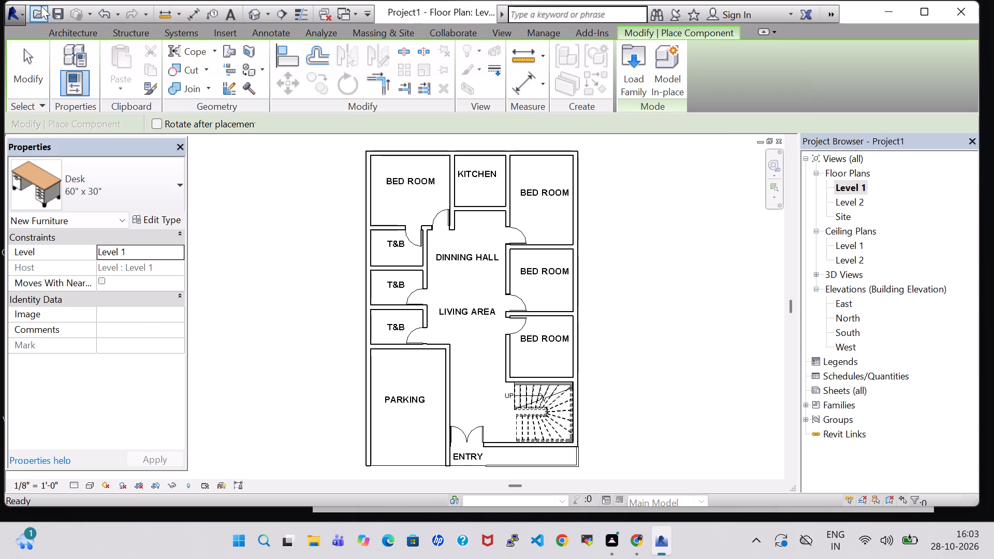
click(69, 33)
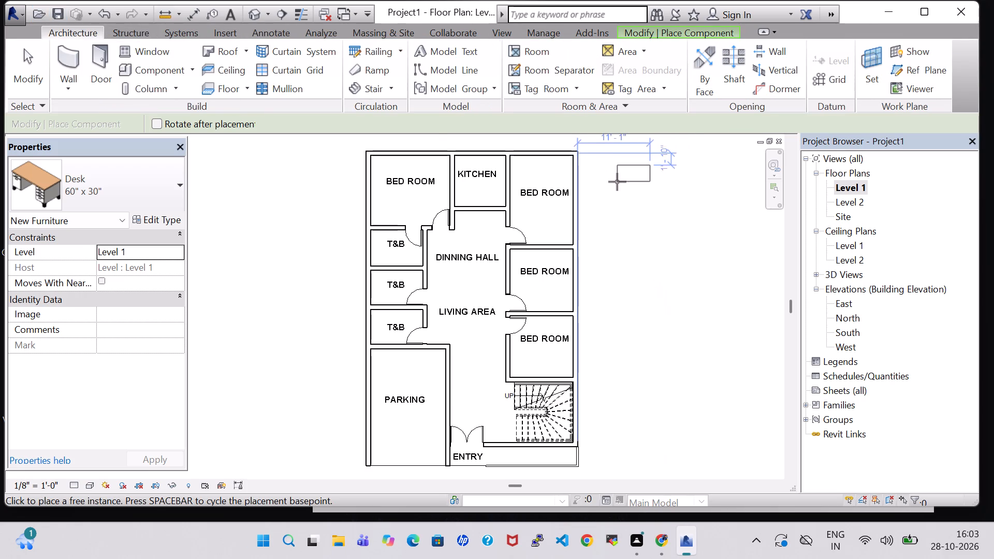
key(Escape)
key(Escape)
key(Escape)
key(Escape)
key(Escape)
Split the KITCHEN–DINNING HALL wall at its bedroom-side end and about 3'-5" along it, and delete the segment between to form an opening.
click(643, 34)
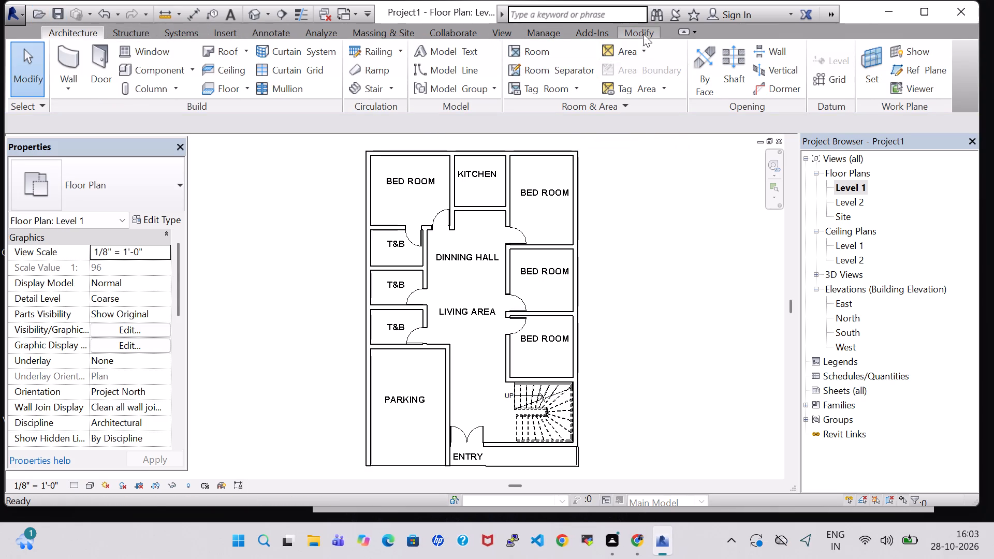
click(404, 53)
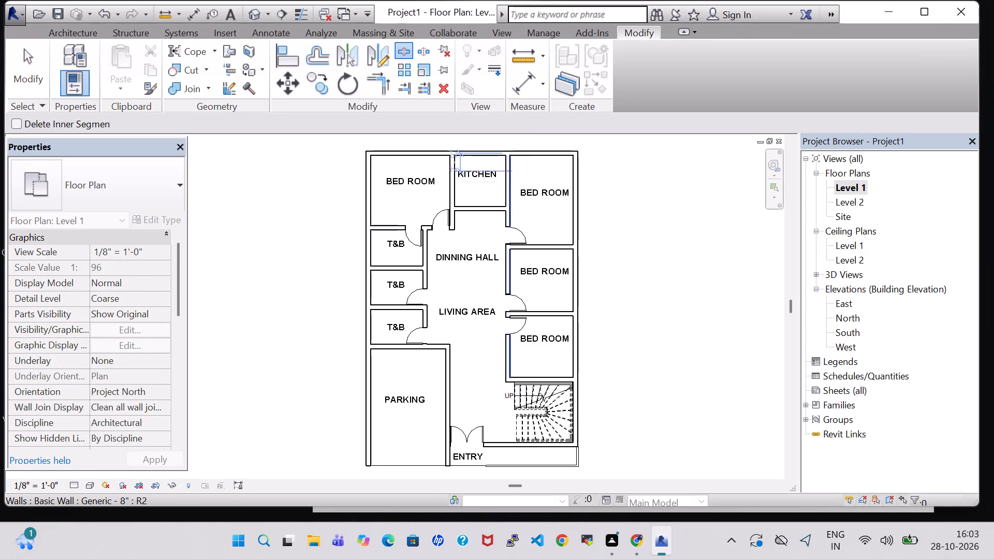
scroll(505, 213, up, 9)
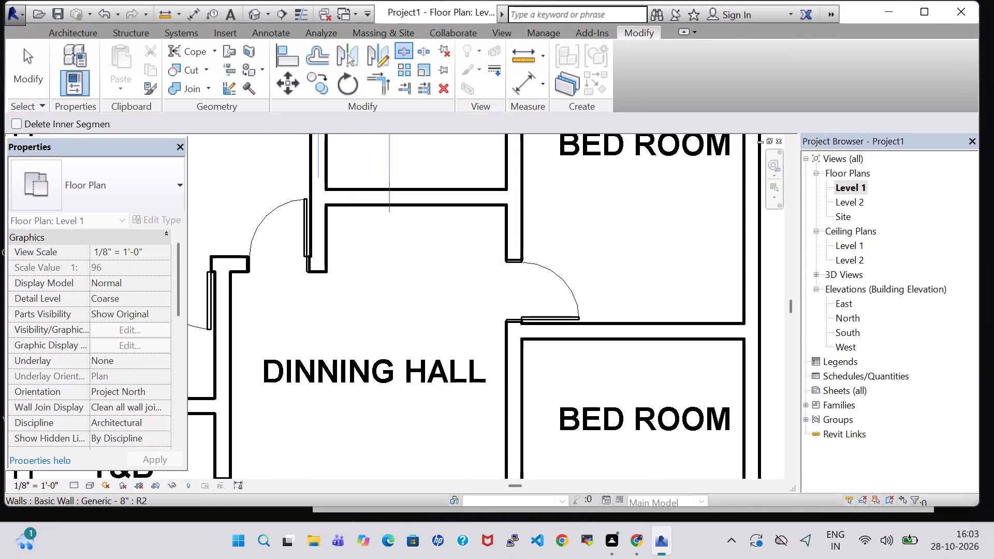
click(397, 195)
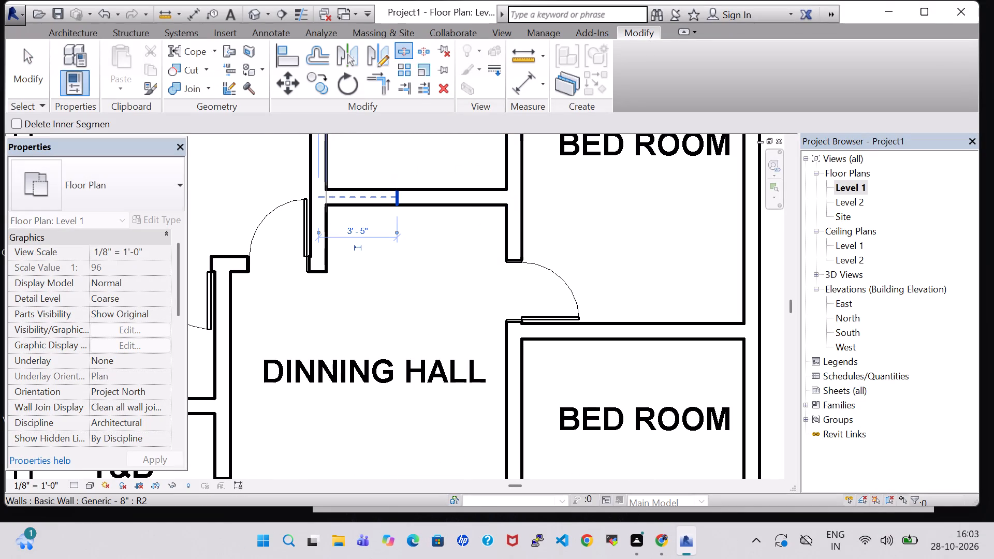
click(328, 197)
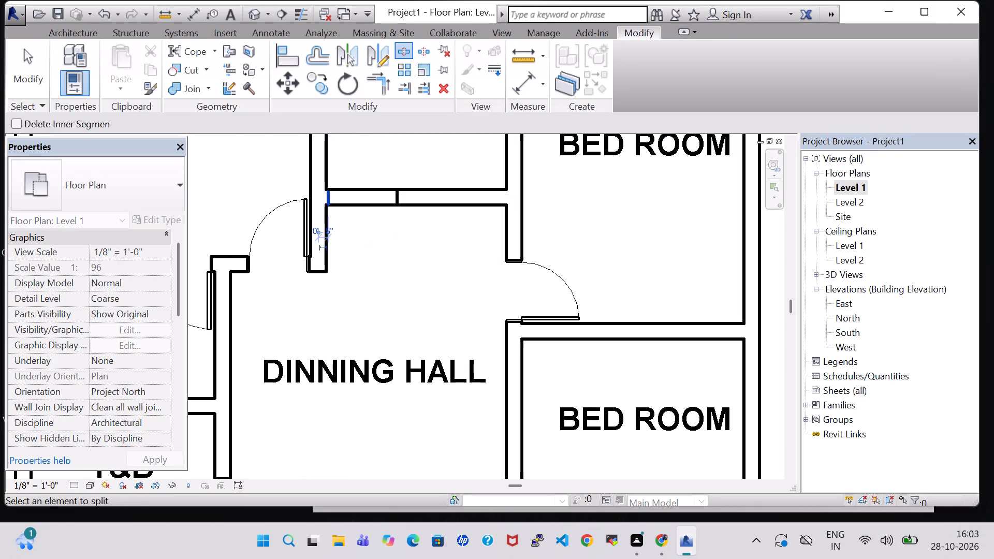
key(Escape)
key(Escape)
click(382, 206)
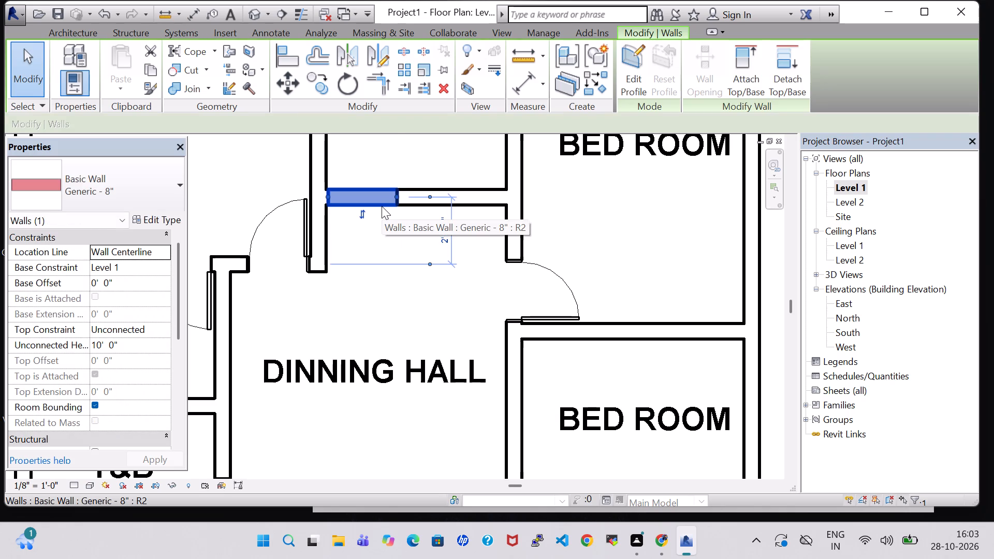
key(Delete)
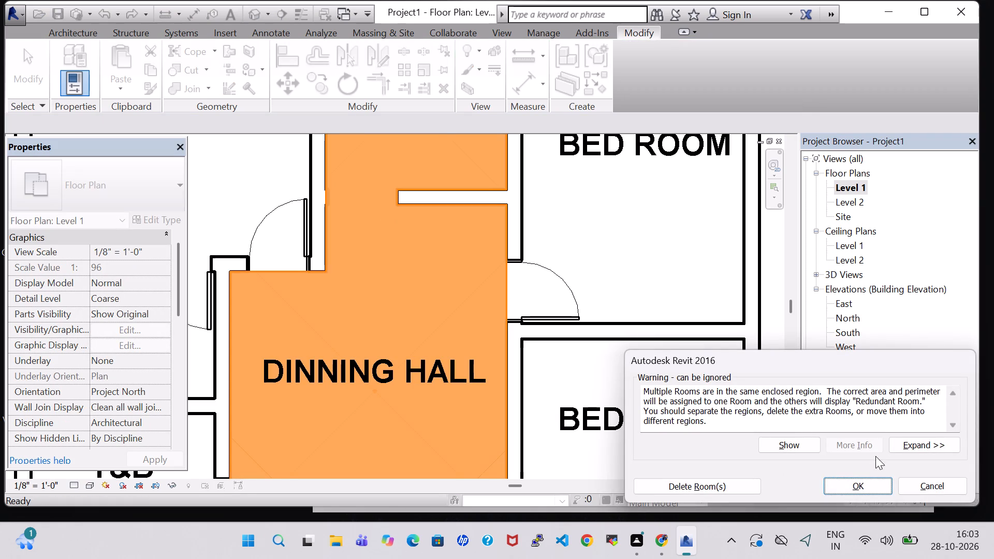
click(864, 481)
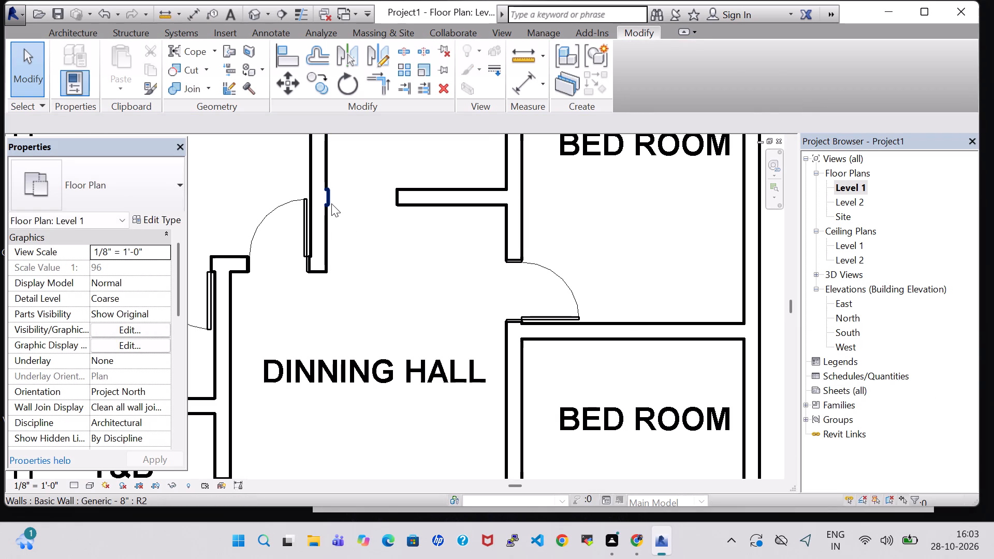
Delete the leftover sliver of the split KITCHEN–DINNING HALL wall against the BED ROOM wall.
click(329, 200)
key(Delete)
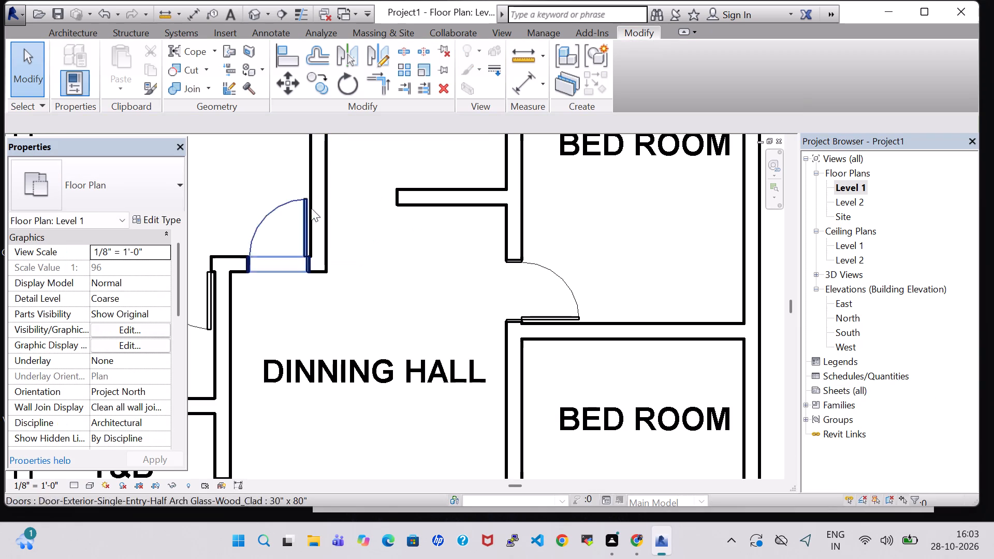
click(477, 312)
Split the remaining KITCHEN–DINNING HALL wall near its free end and delete the short end piece to widen the opening.
scroll(364, 259, down, 7)
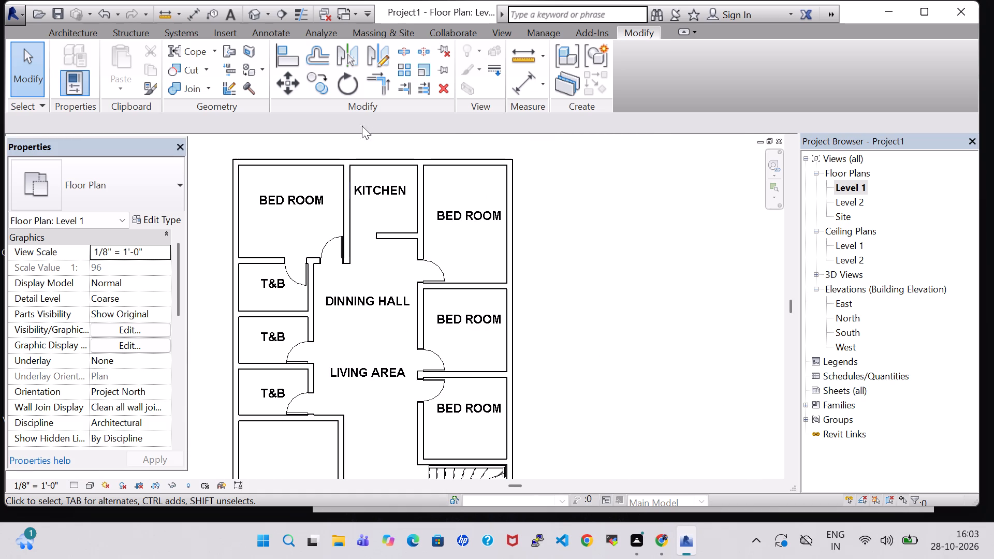
click(404, 50)
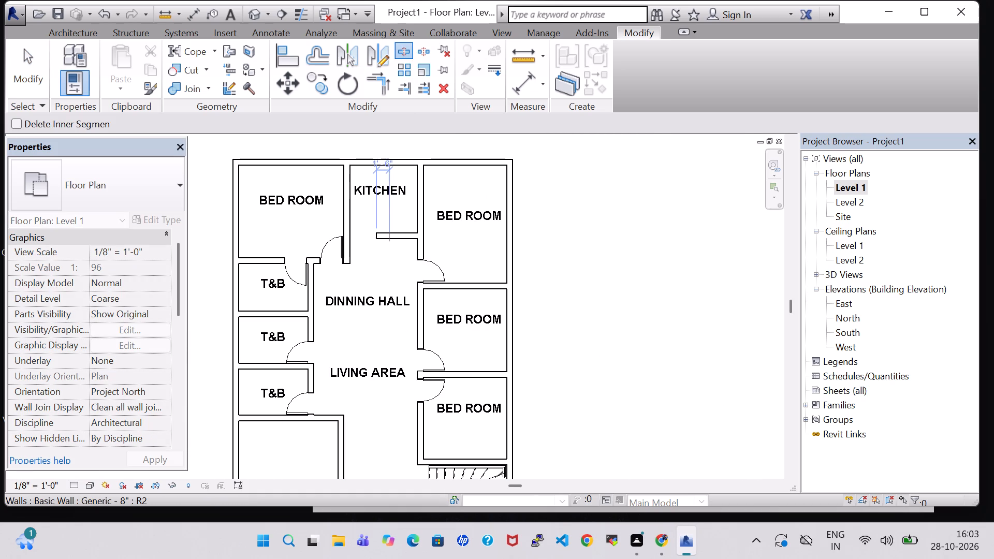
click(389, 236)
key(Escape)
key(Escape)
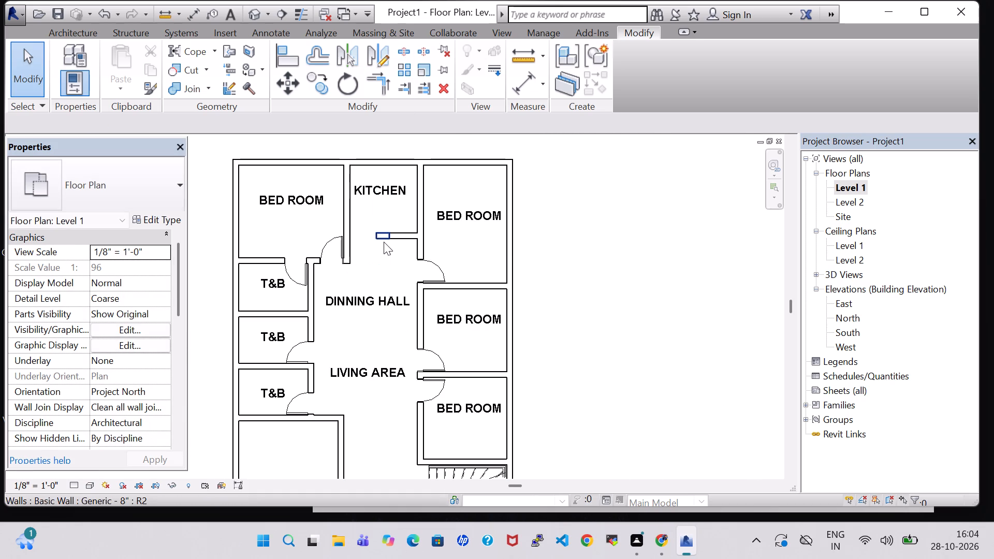
click(384, 241)
key(Delete)
click(631, 273)
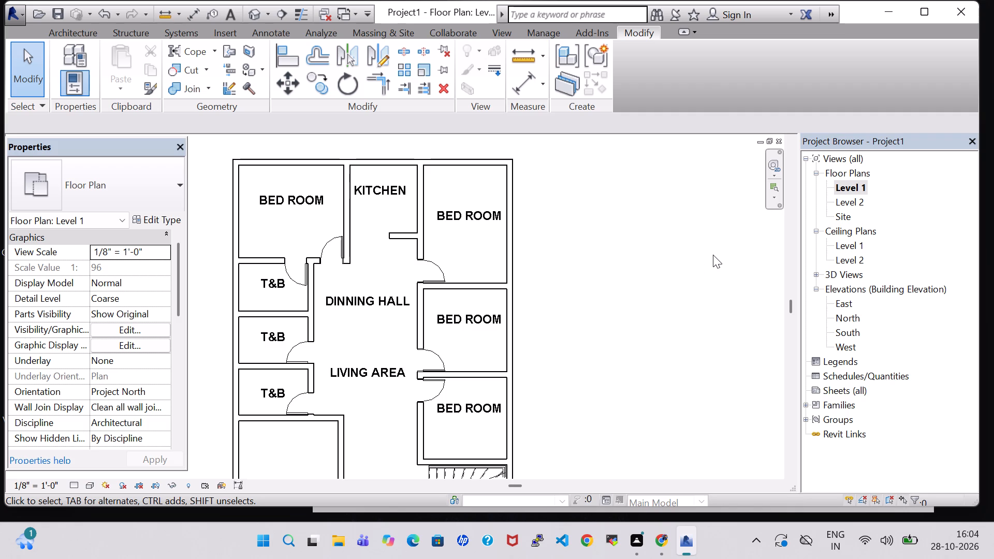
Review the whole Level 1 layout from the KITCHEN down to the PARKING and ENTRY.
scroll(713, 255, down, 1)
middle_drag(713, 255, 718, 240)
scroll(718, 240, down, 1)
middle_drag(718, 339, 703, 311)
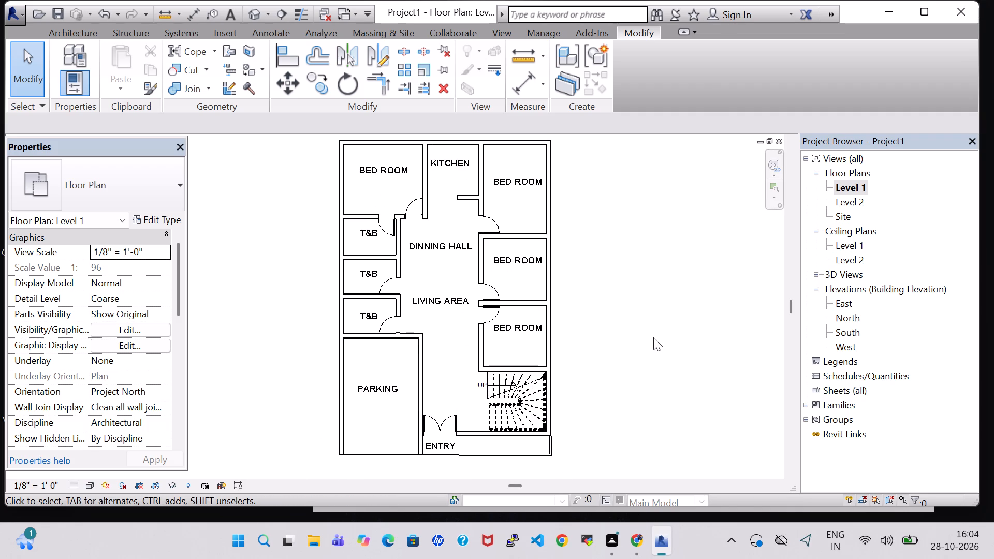
scroll(622, 363, up, 2)
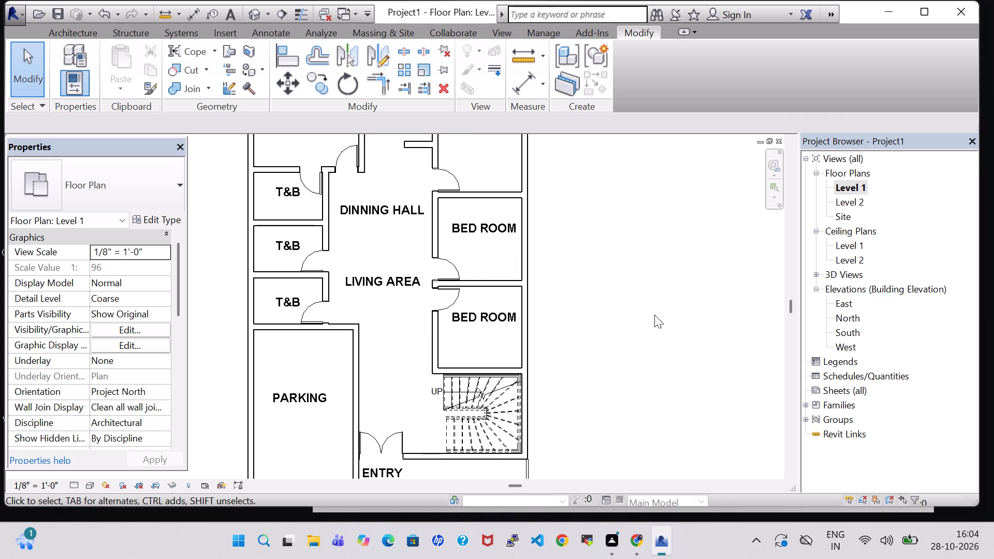
middle_drag(645, 284, 656, 306)
scroll(645, 284, down, 2)
middle_drag(656, 306, 638, 306)
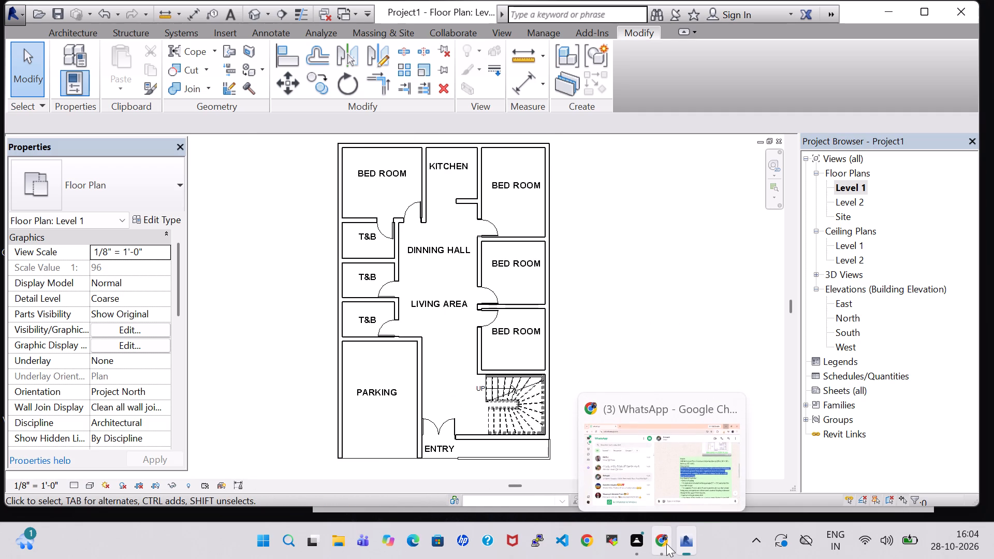
click(657, 299)
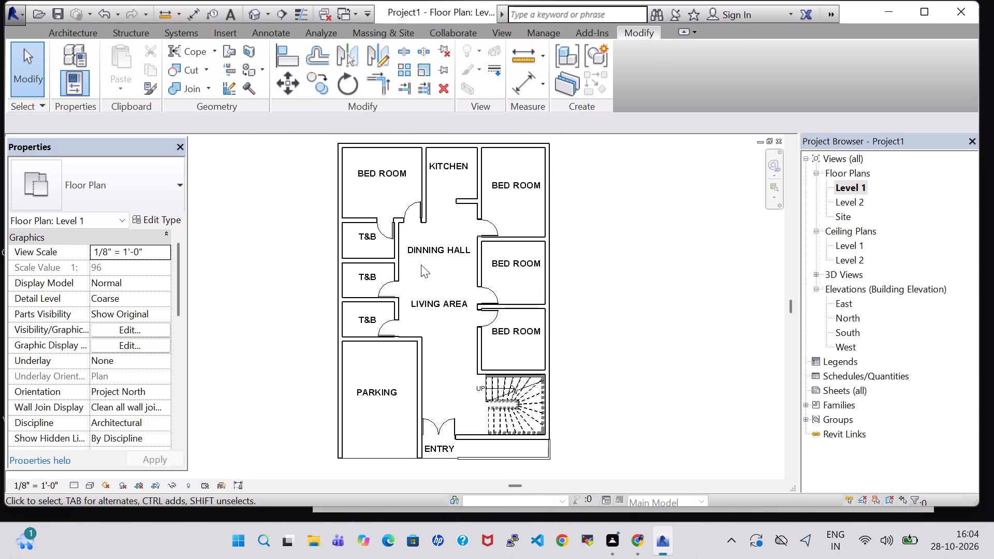
Start placing windows and load the Casement 3x3 with Trim family from the Windows library folder.
click(77, 38)
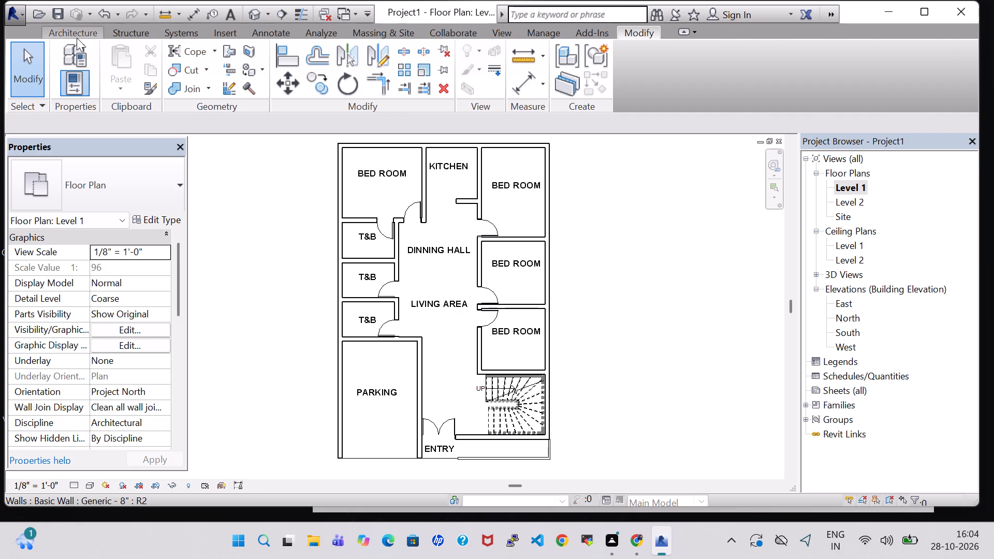
click(120, 52)
click(647, 65)
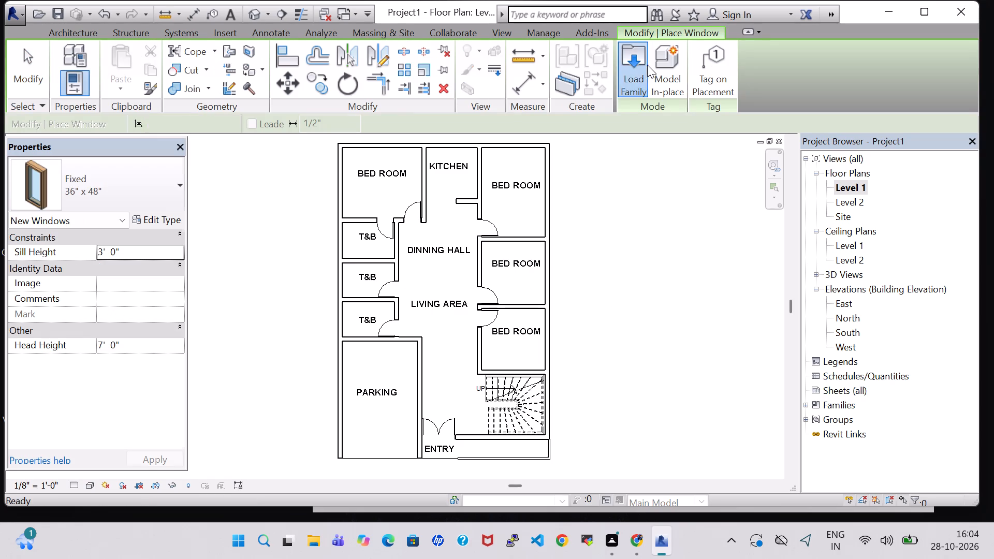
scroll(568, 230, down, 8)
double_click(455, 312)
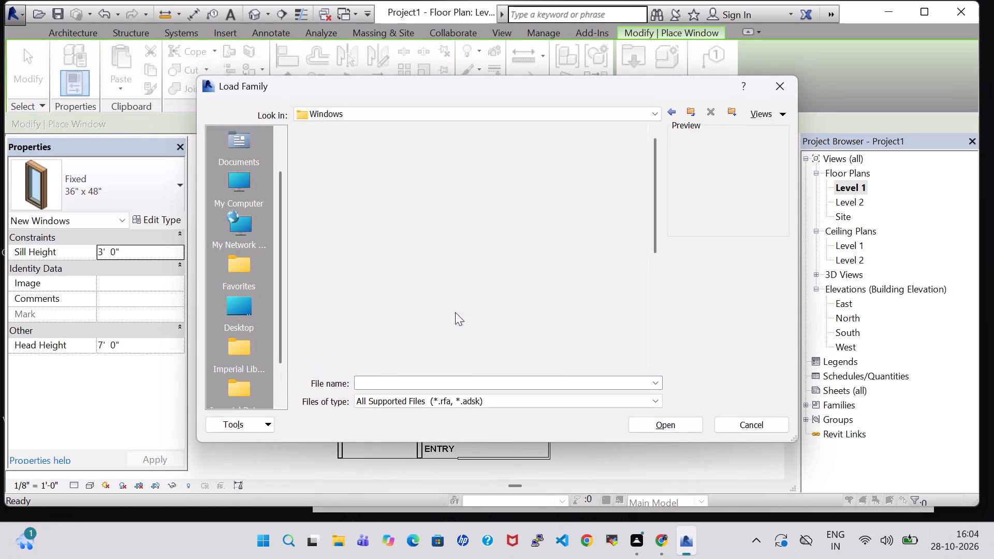
click(471, 160)
click(668, 418)
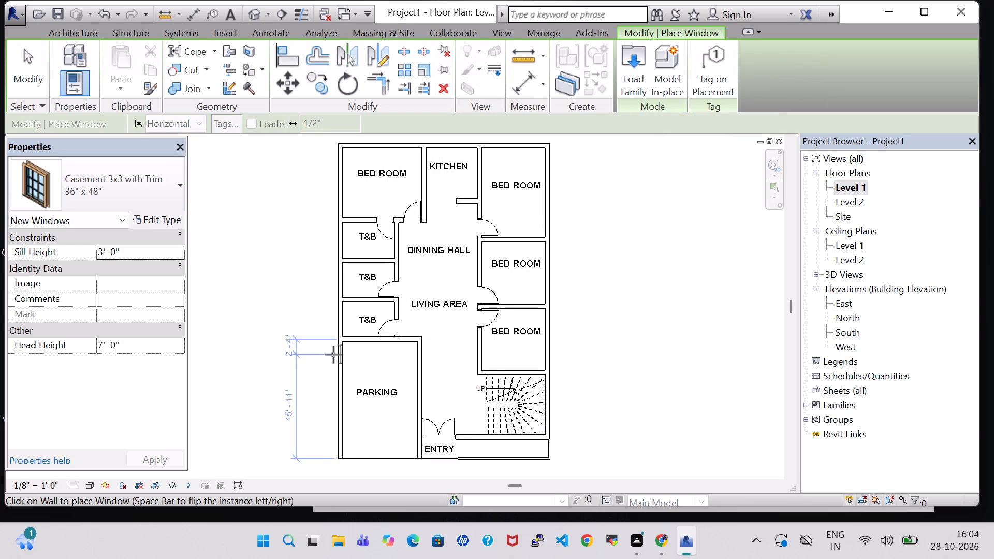
Place 36" x 48" Casement 3x3 windows centred in the outer side walls of the three stacked BED ROOMs and the BED ROOM beside the KITCHEN.
scroll(336, 349, up, 5)
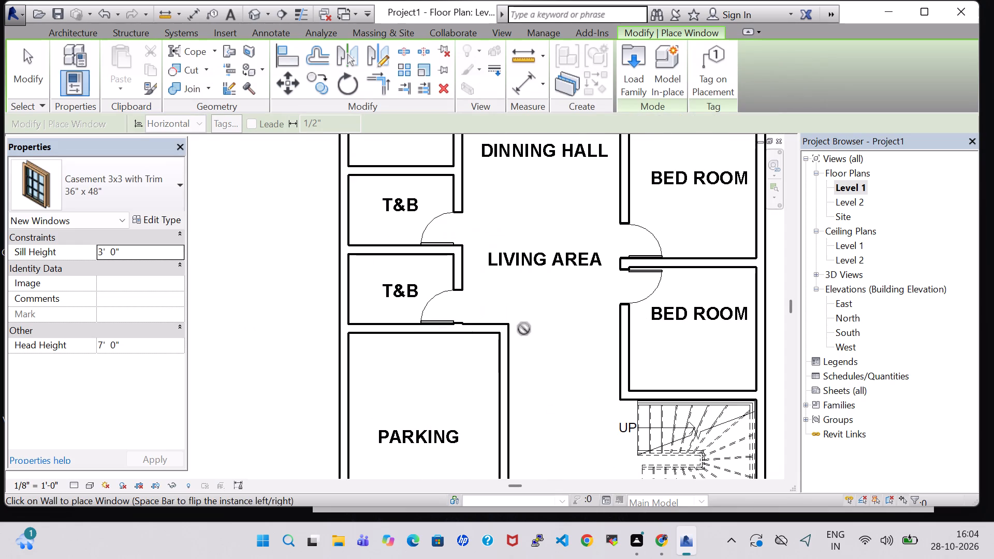
middle_drag(686, 351, 539, 349)
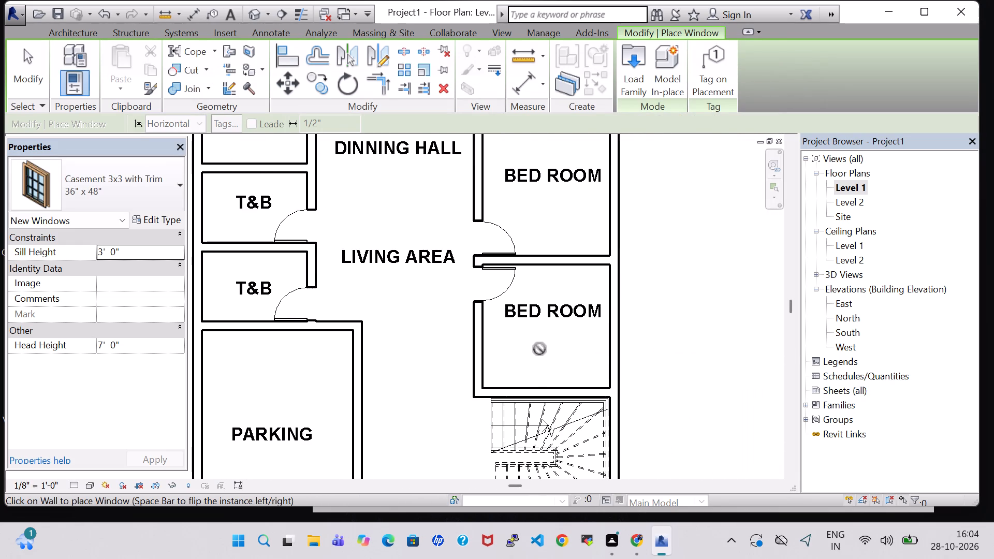
click(625, 324)
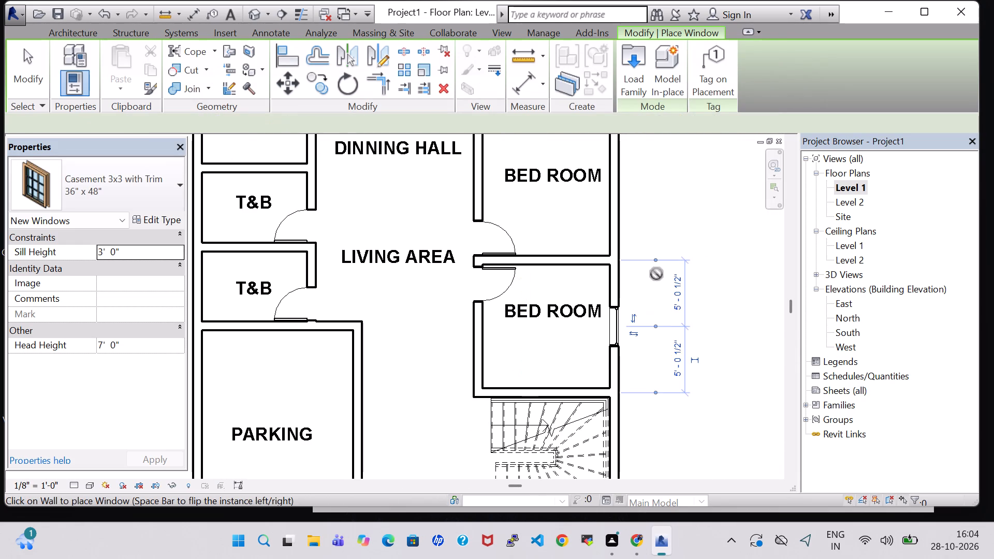
middle_drag(656, 274, 635, 398)
click(599, 315)
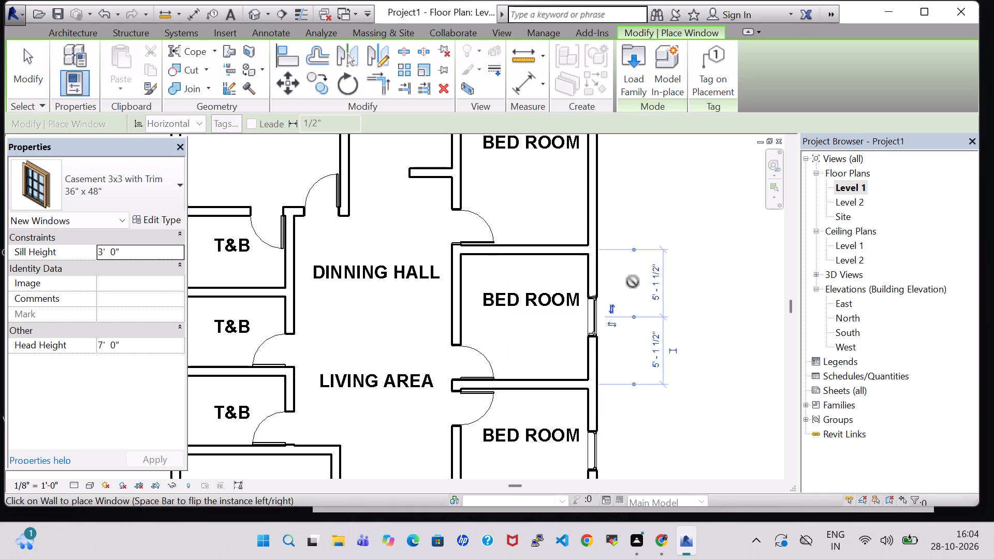
middle_drag(694, 218, 677, 312)
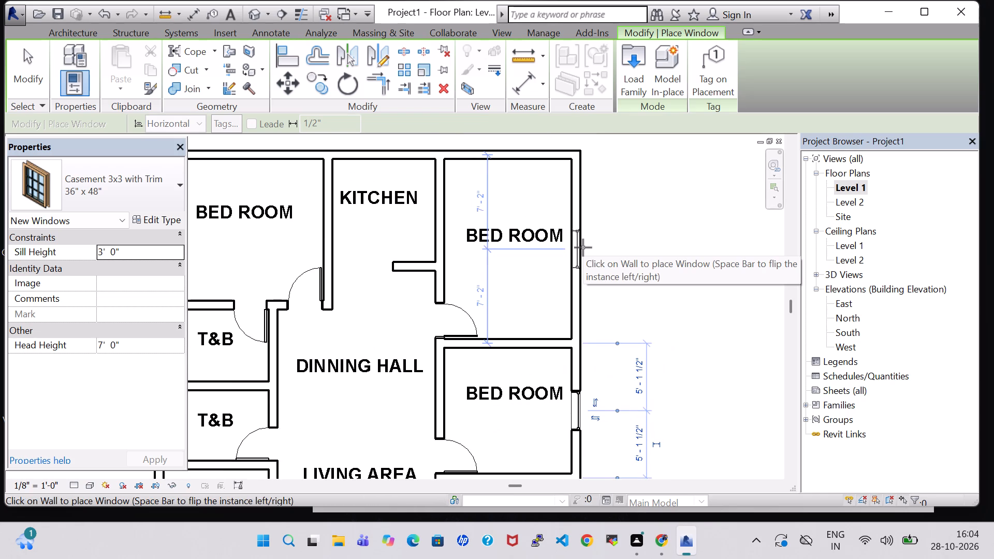
middle_drag(676, 245, 717, 285)
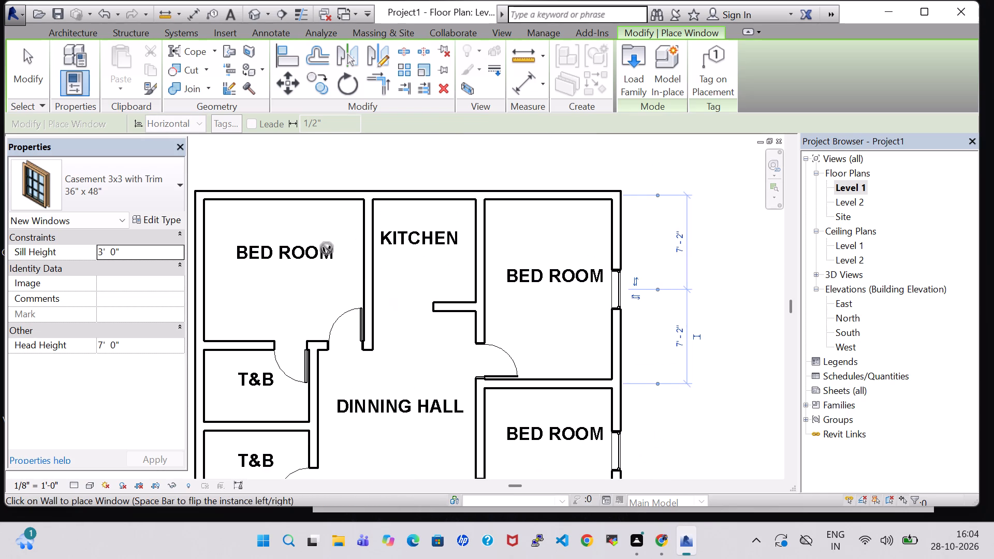
middle_drag(319, 269, 405, 276)
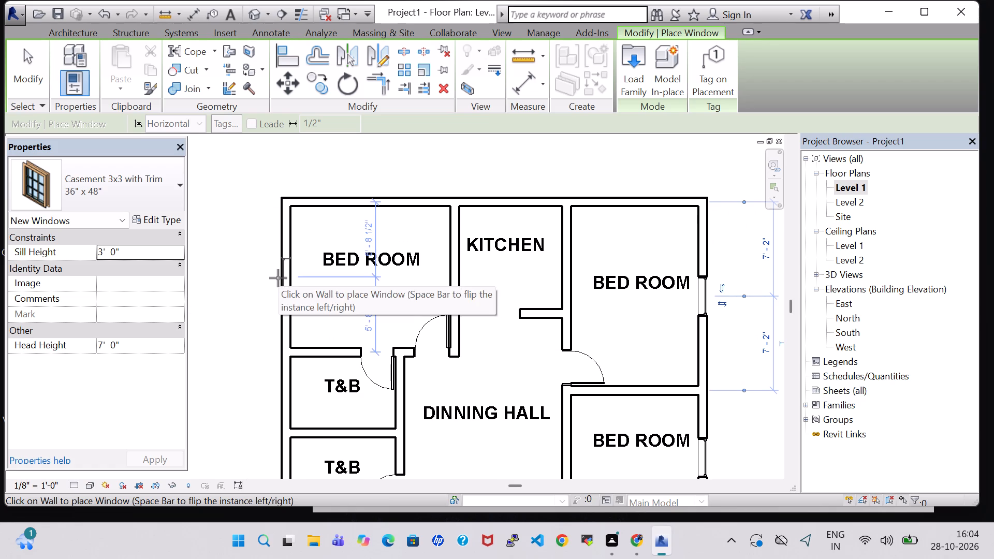
click(278, 278)
middle_drag(341, 287, 360, 159)
scroll(361, 156, down, 2)
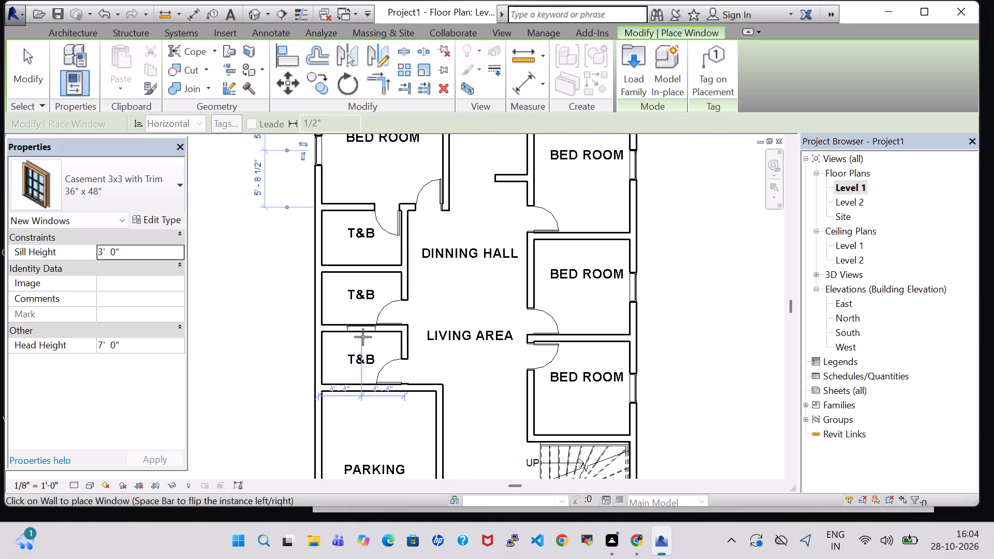
scroll(336, 421, down, 2)
middle_drag(336, 421, 326, 333)
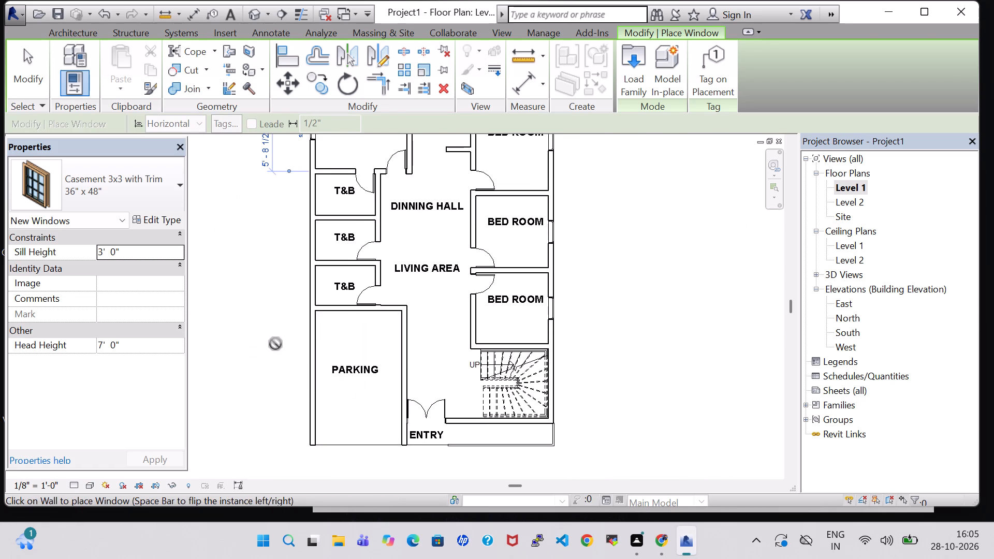
key(Escape)
key(Escape)
Change the window of the BED ROOM beside the KITCHEN to the Casement 3x3 with Trim 36" x 72" type.
scroll(275, 343, down, 2)
middle_drag(272, 284, 269, 322)
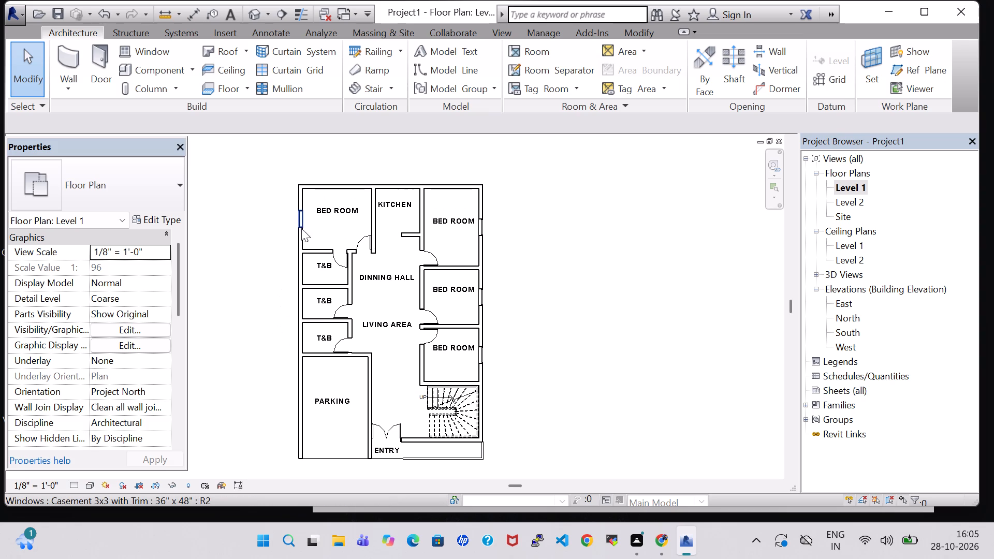
click(298, 218)
click(154, 192)
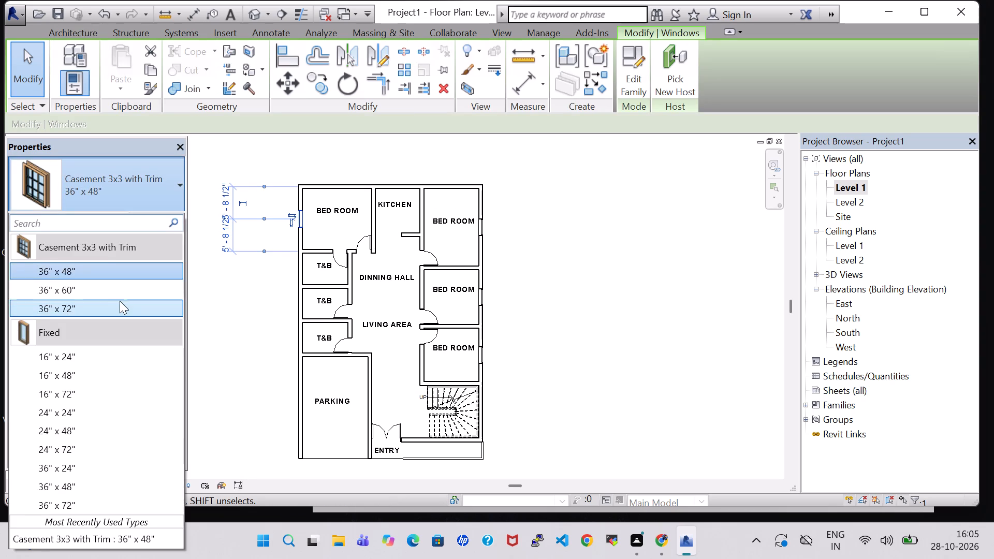
click(120, 301)
click(552, 232)
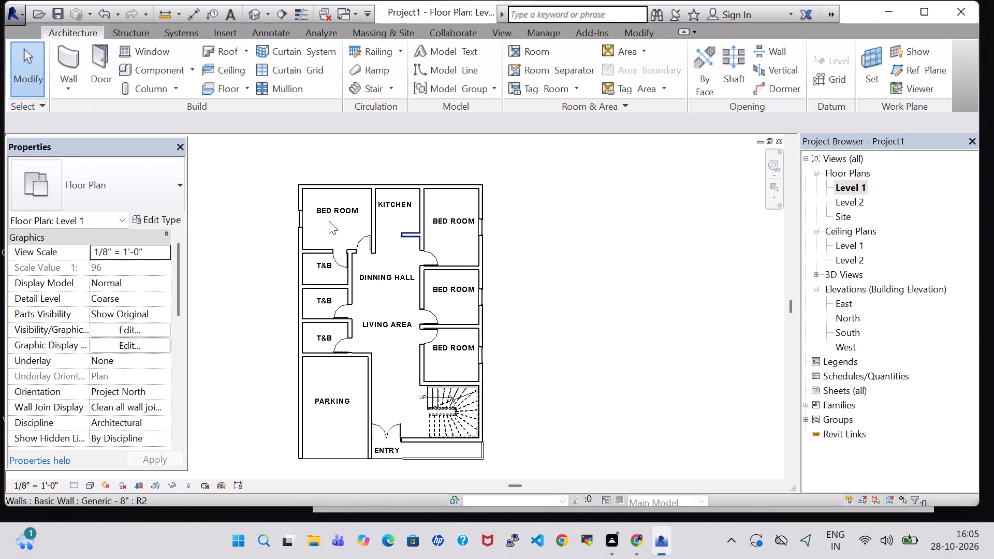
Edit the Casement 3x3 with Trim 36" x 72" type, setting its width to 5' 0" and height to 5' 0".
click(306, 217)
click(155, 215)
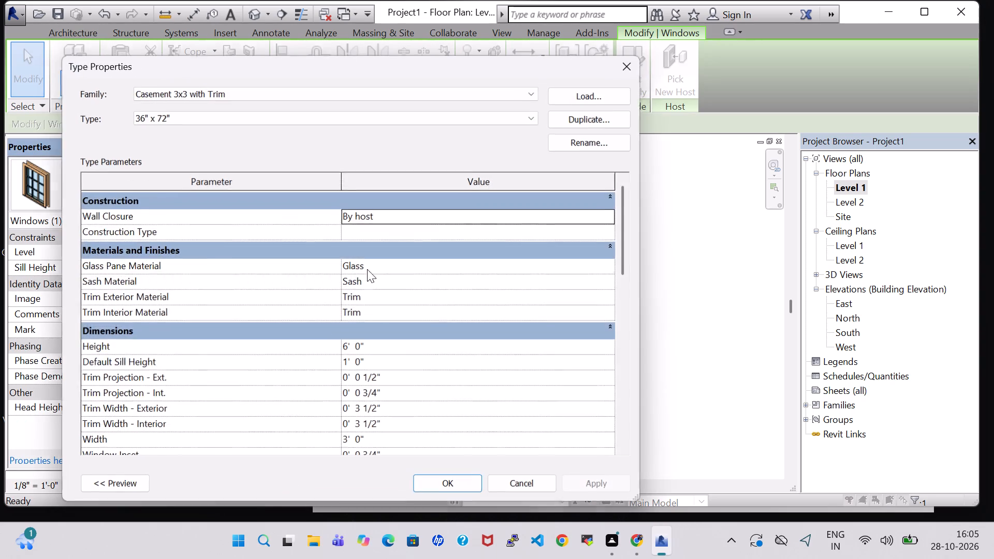
scroll(414, 330, down, 3)
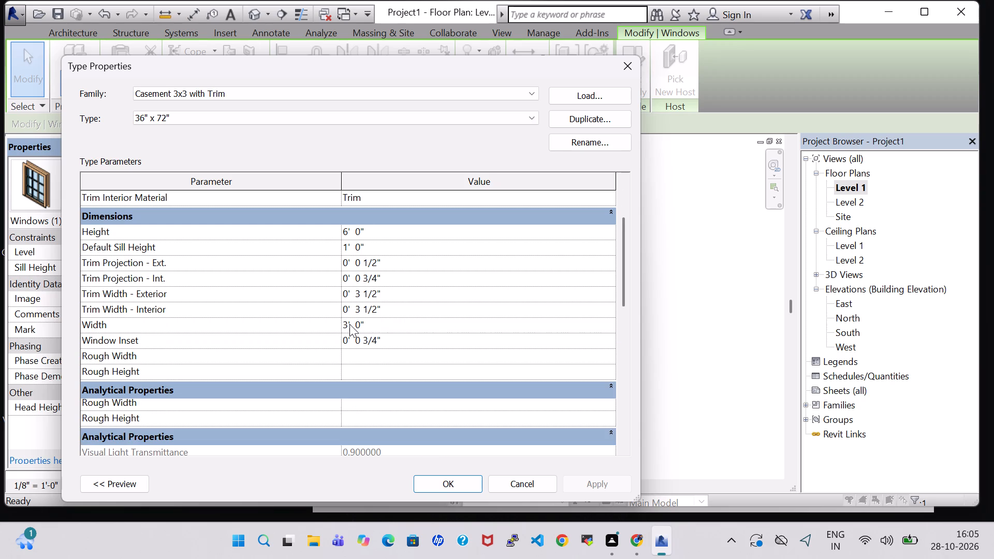
click(349, 324)
key(BackSpace)
key(5)
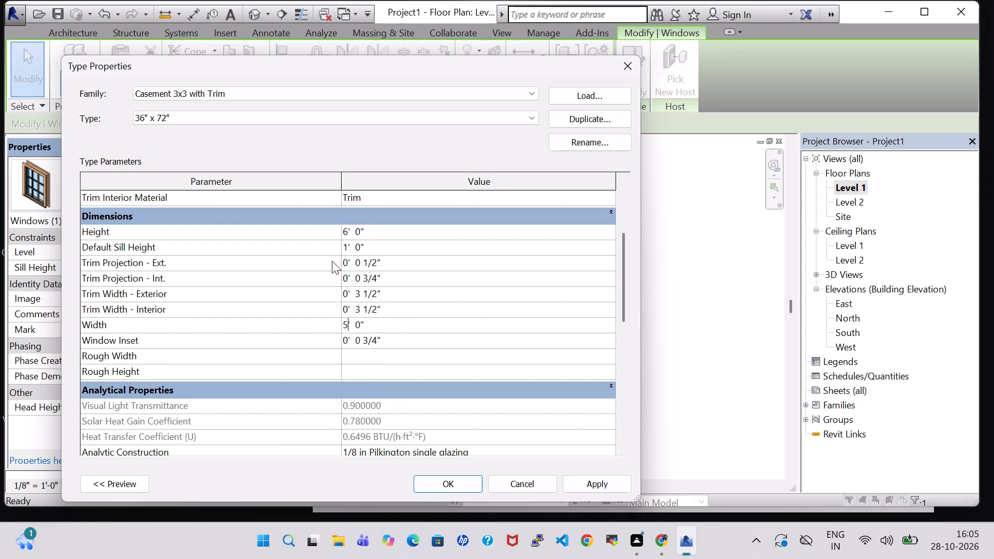
click(350, 230)
key(Left)
key(BackSpace)
key(5)
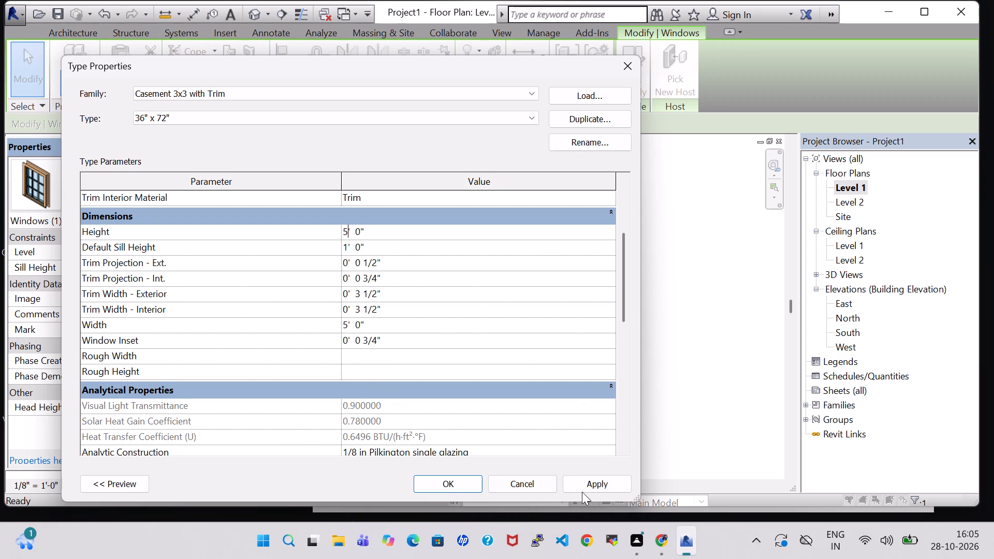
click(586, 487)
click(455, 482)
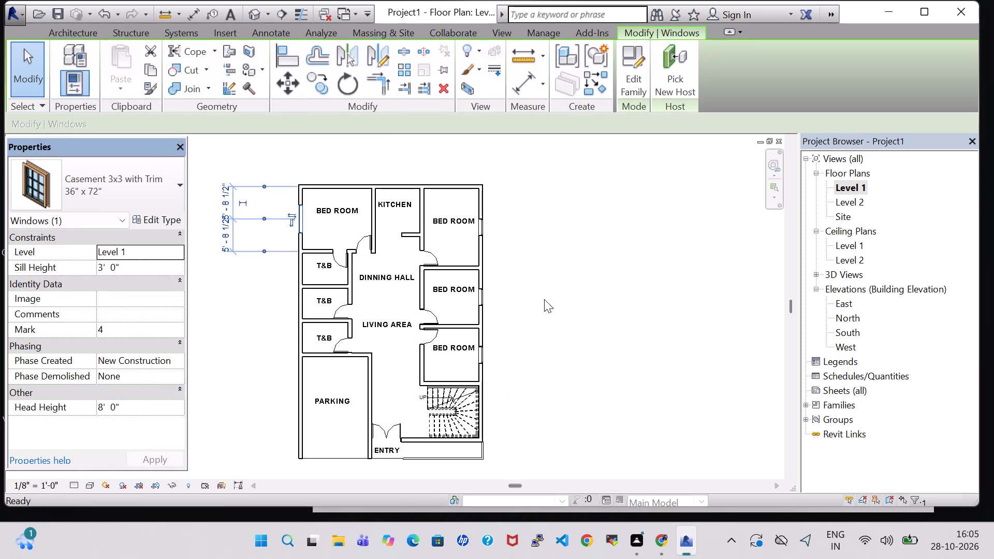
click(542, 289)
Change the outer-wall windows of the three stacked BED ROOMs to the Casement 3x3 with Trim 36" x 72" type.
click(482, 229)
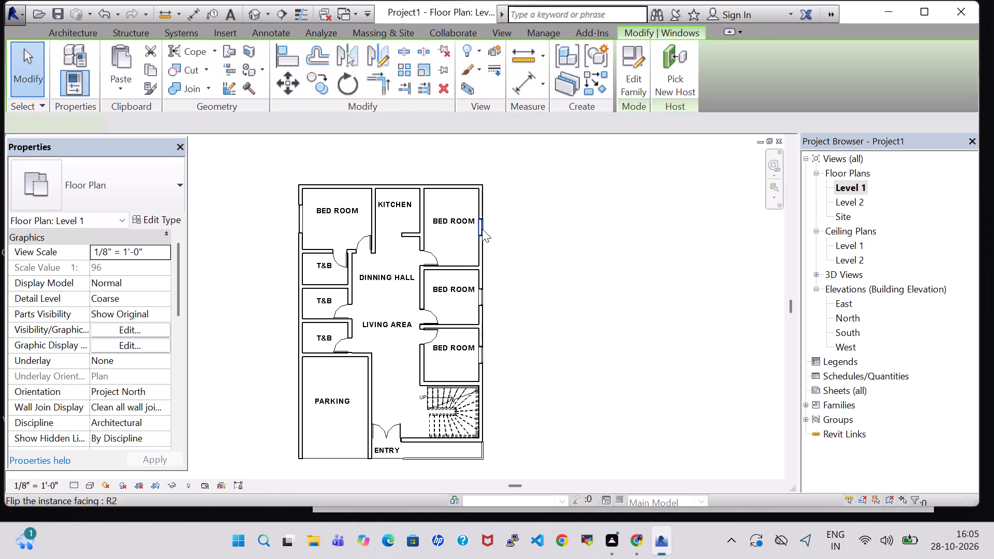
click(137, 181)
click(97, 306)
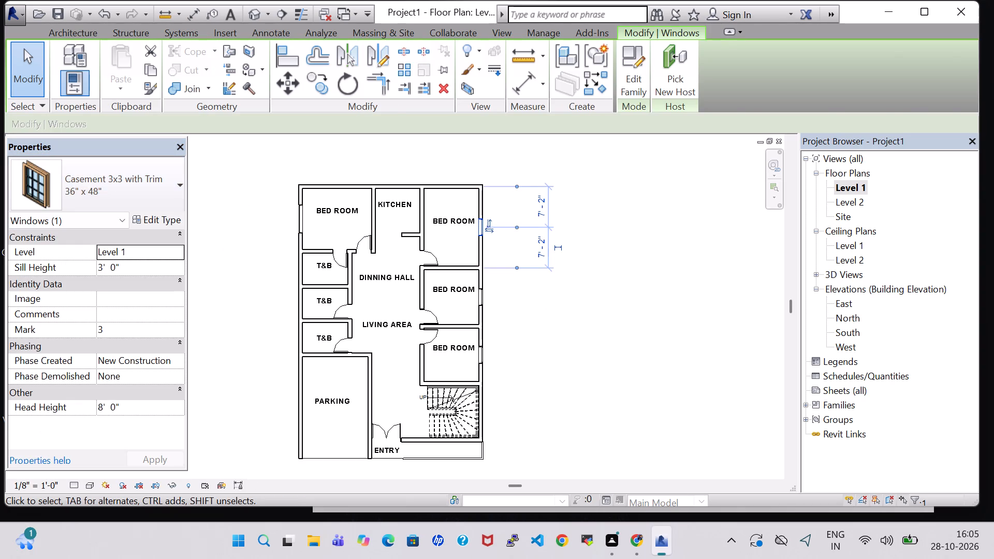
click(588, 322)
click(484, 297)
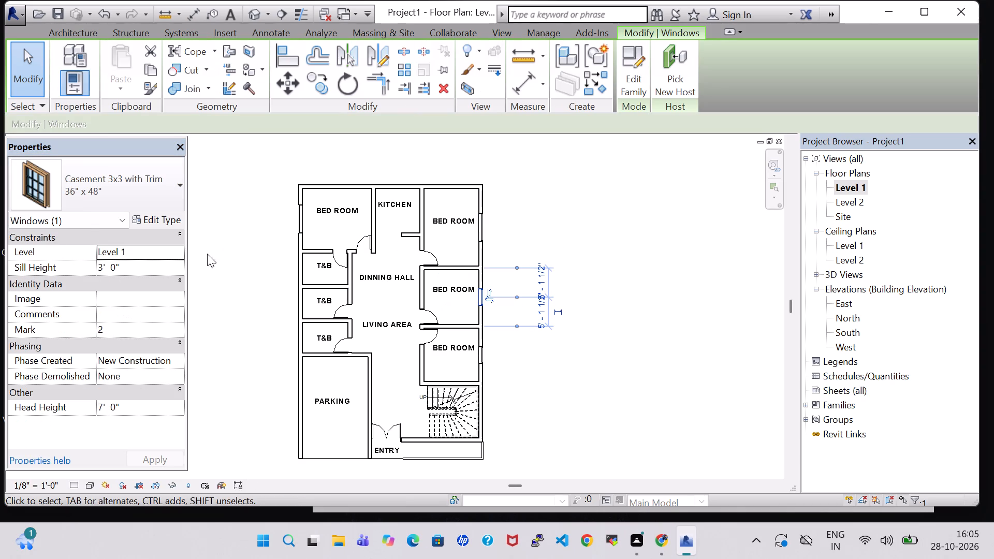
click(112, 177)
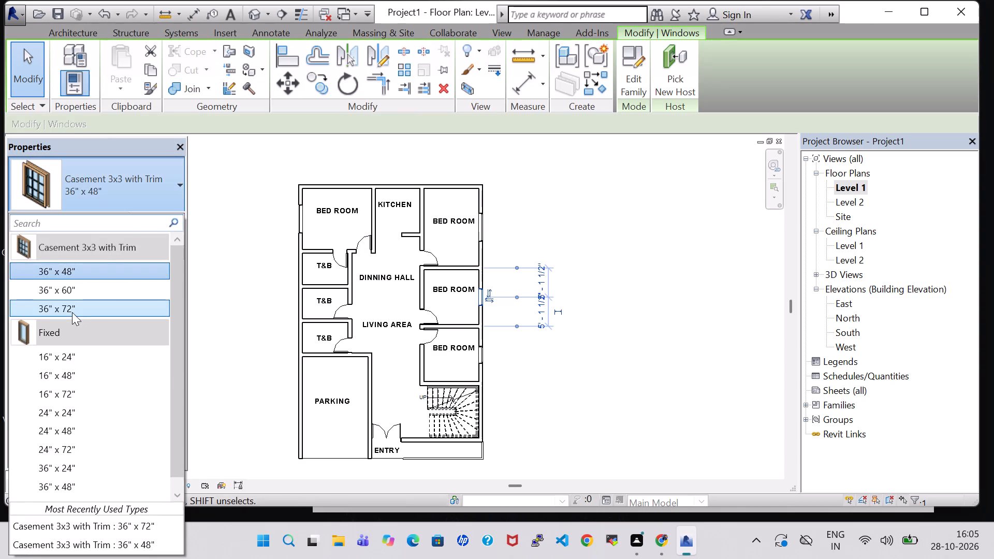
click(72, 312)
click(568, 336)
click(482, 355)
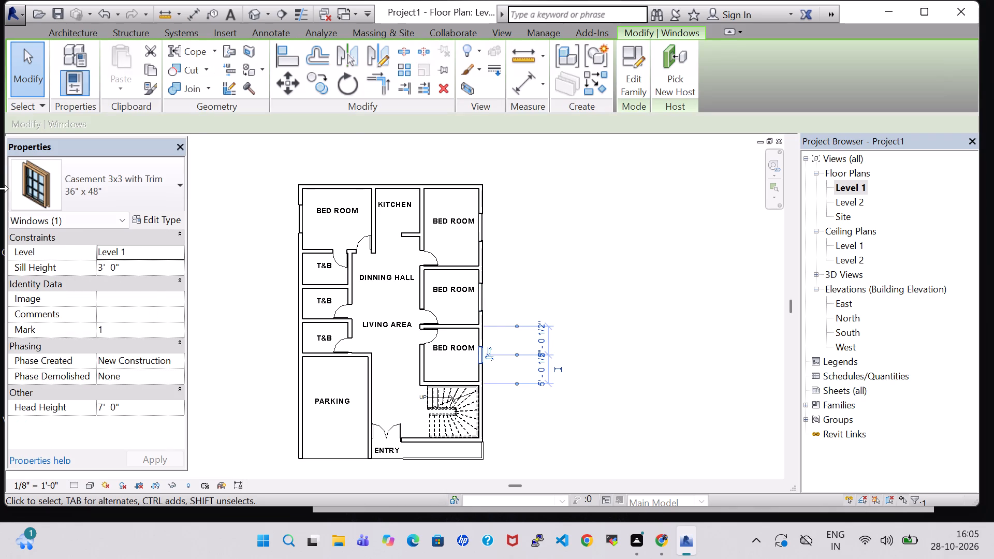
click(102, 196)
click(85, 318)
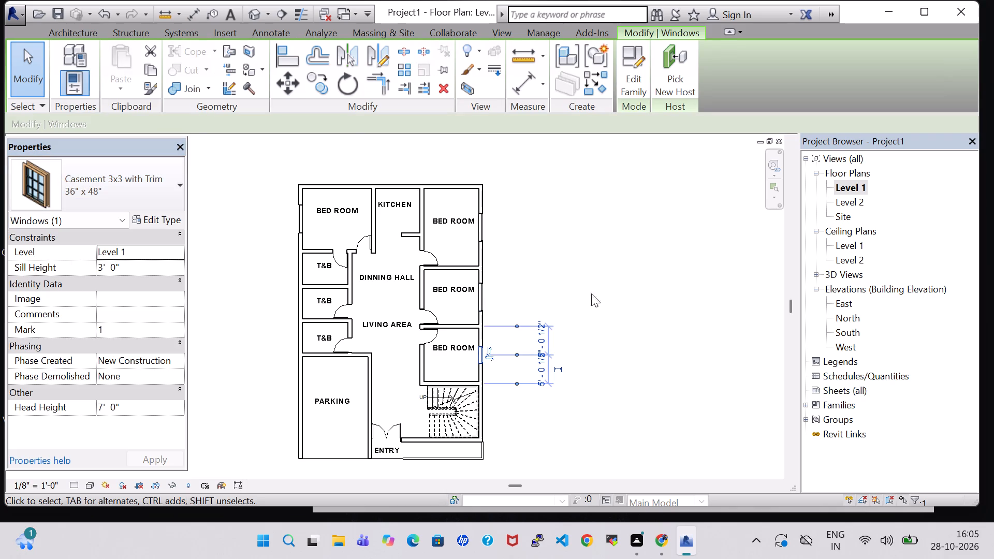
click(594, 298)
click(477, 355)
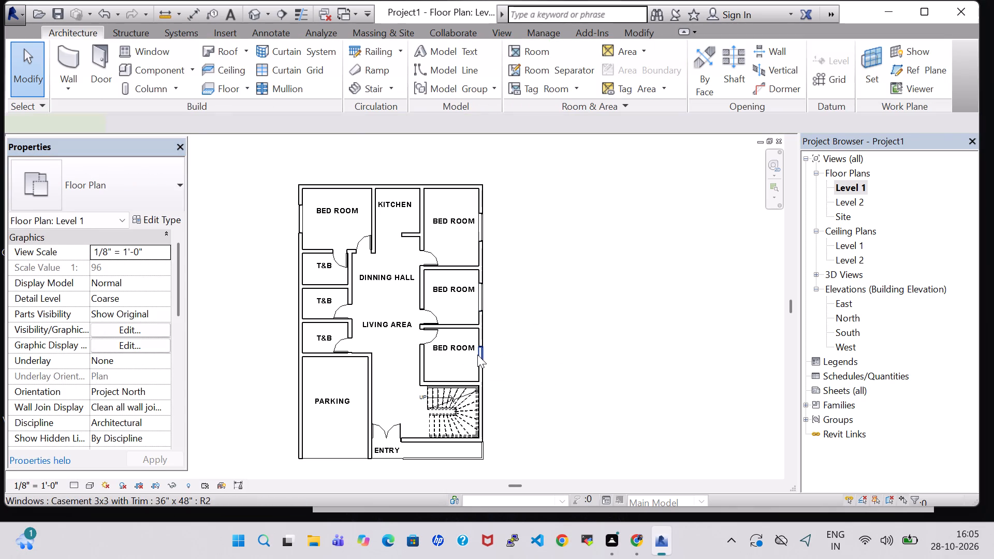
click(94, 182)
click(90, 309)
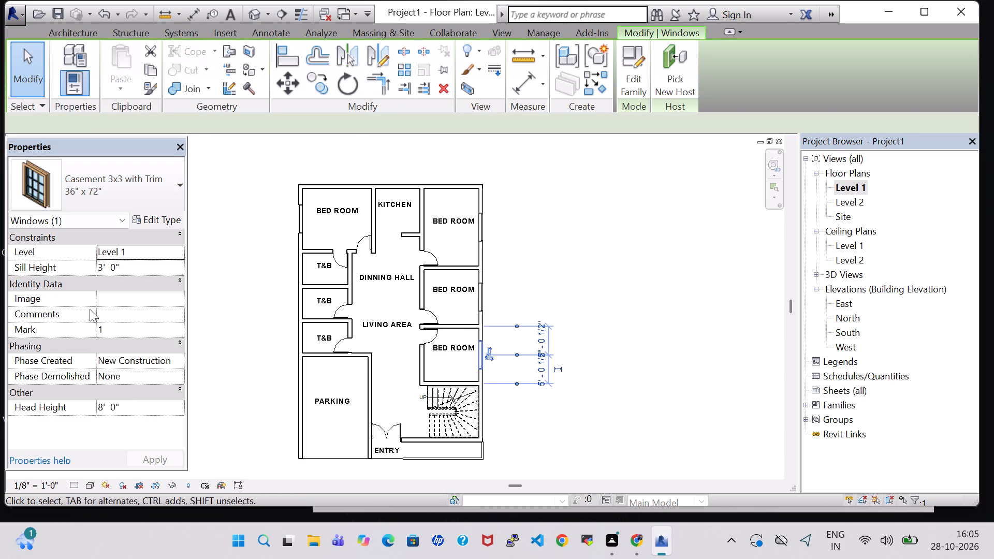
click(629, 296)
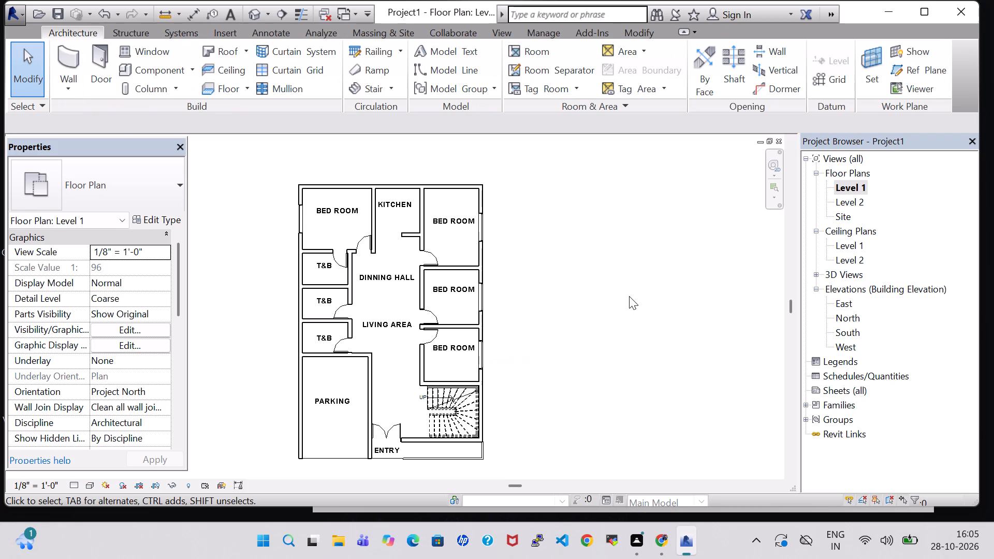
Start placing windows and load the Transom with Trim family from the Windows library folder.
click(158, 49)
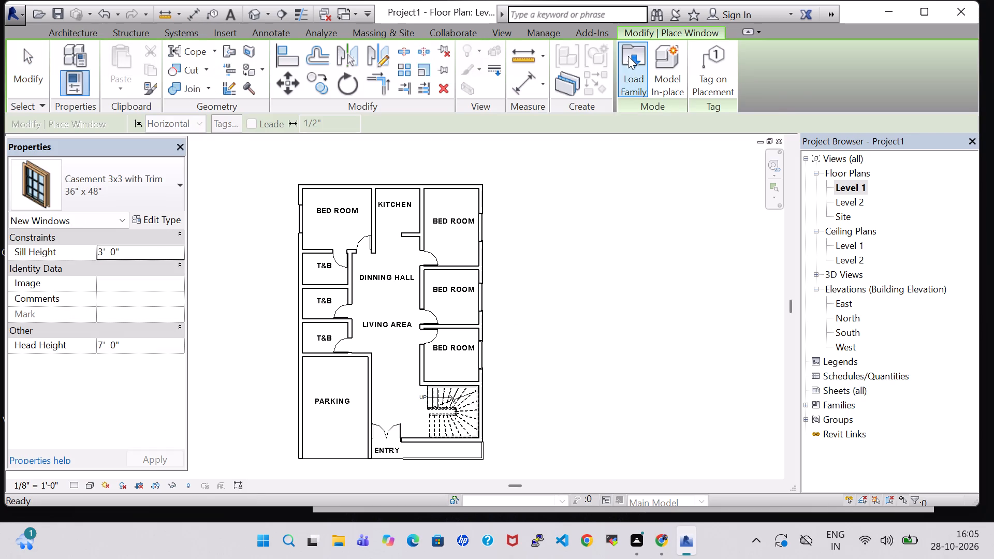
click(628, 56)
scroll(545, 220, down, 6)
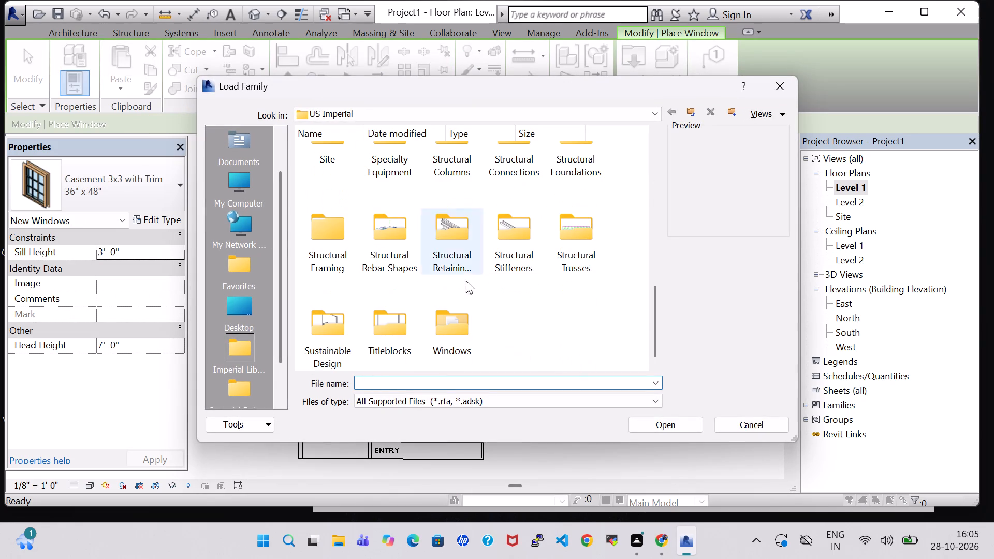
click(461, 322)
click(461, 322)
double_click(457, 322)
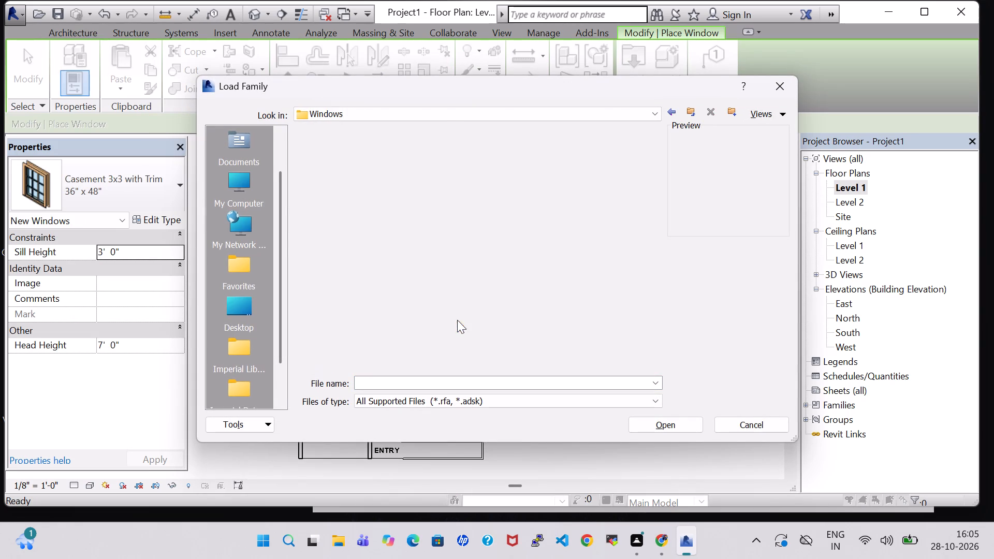
scroll(502, 262, down, 4)
click(510, 221)
click(660, 417)
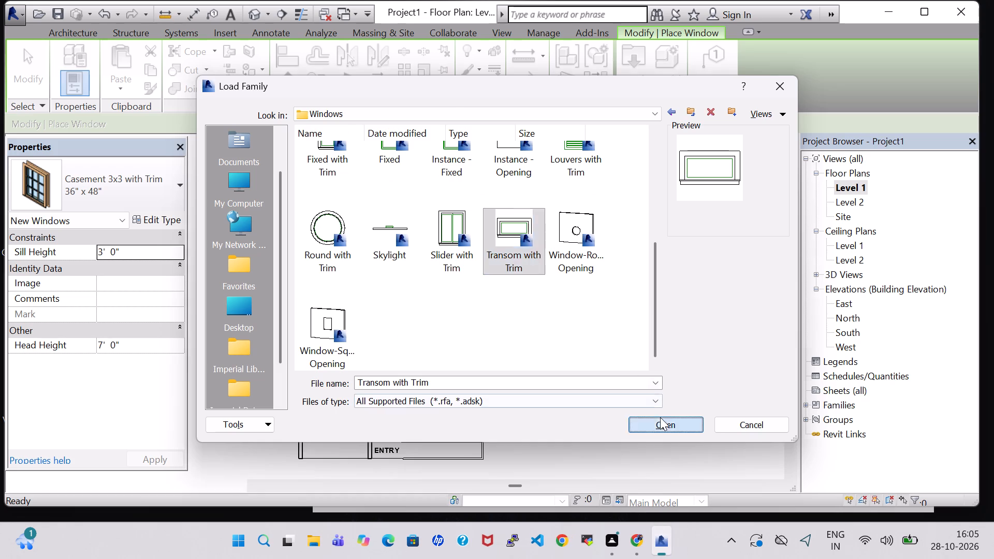
Place a Transom with Trim 24" x 24" window in the outer wall of each of the three T&B rooms.
scroll(340, 334, up, 9)
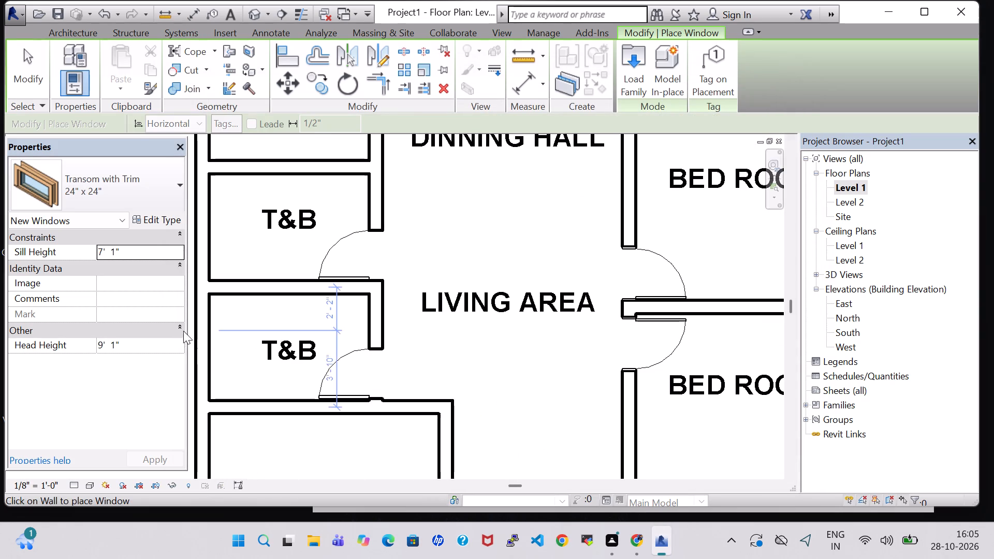
click(202, 350)
click(201, 224)
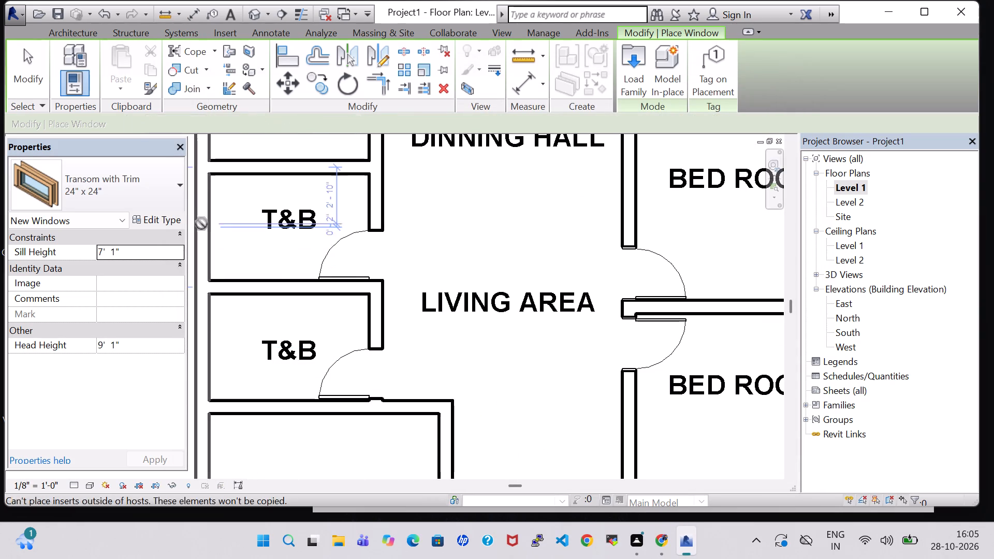
middle_drag(250, 255, 300, 332)
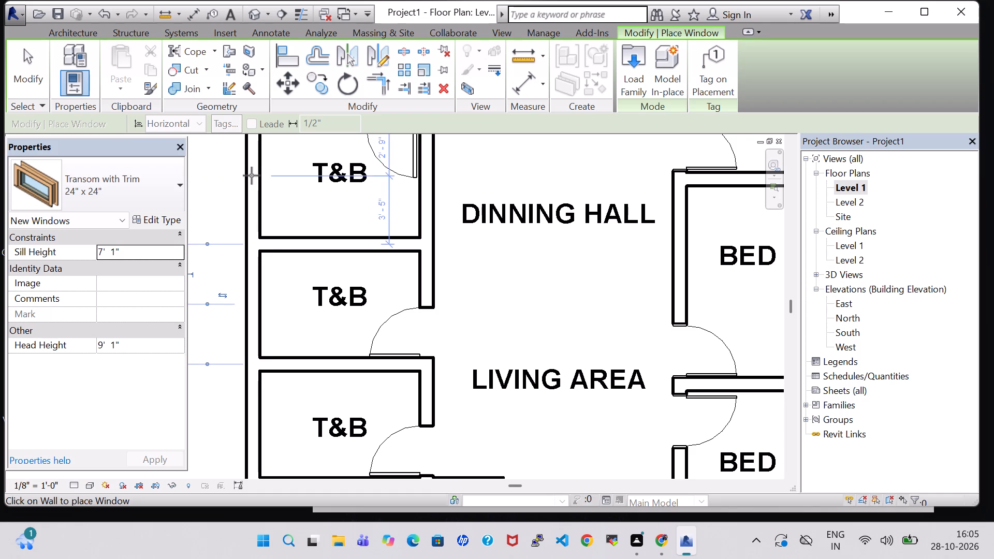
click(253, 176)
scroll(306, 196, down, 2)
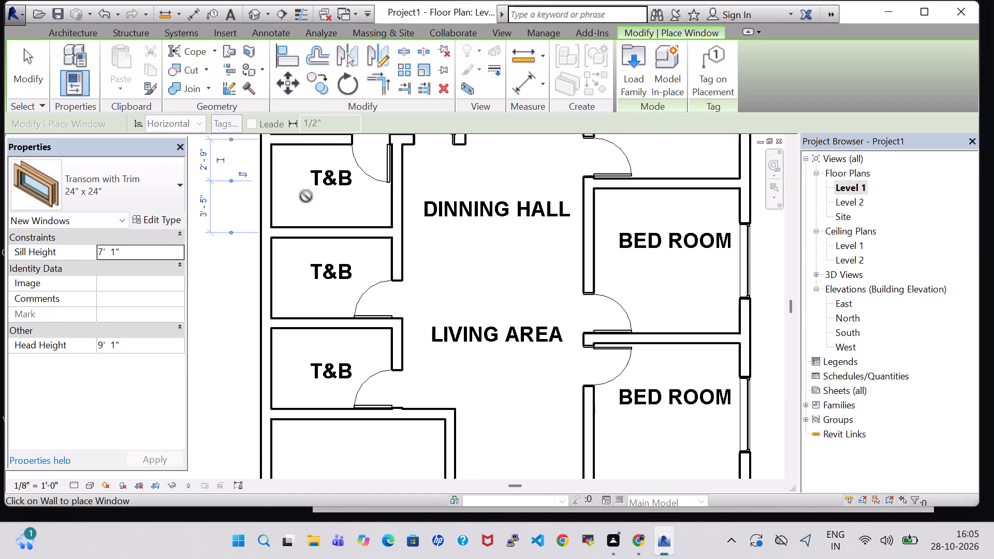
scroll(303, 196, down, 4)
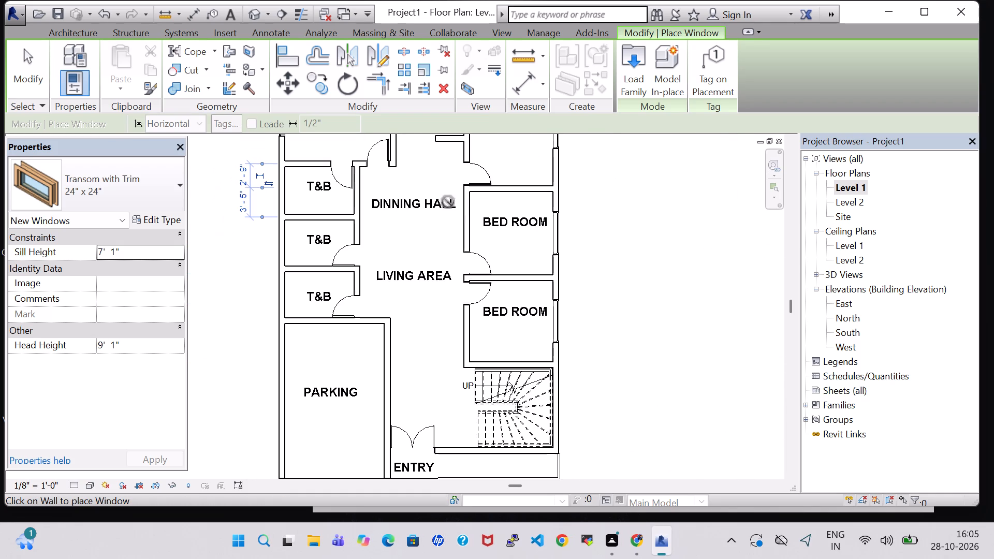
middle_drag(605, 215, 570, 243)
scroll(570, 243, down, 2)
middle_click(579, 243)
middle_drag(579, 243, 571, 253)
scroll(577, 246, down, 1)
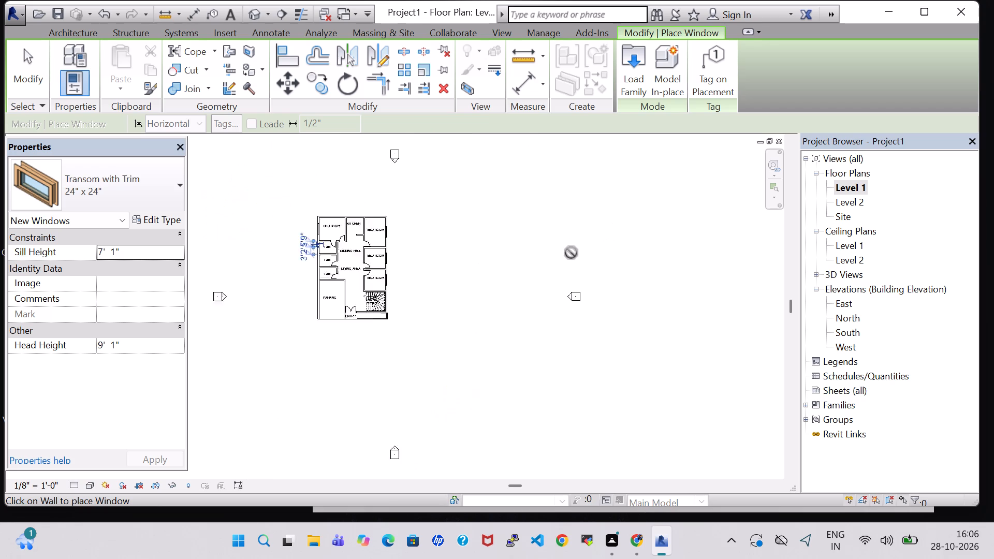
middle_drag(571, 253, 564, 275)
middle_click(564, 275)
scroll(400, 251, up, 7)
key(Escape)
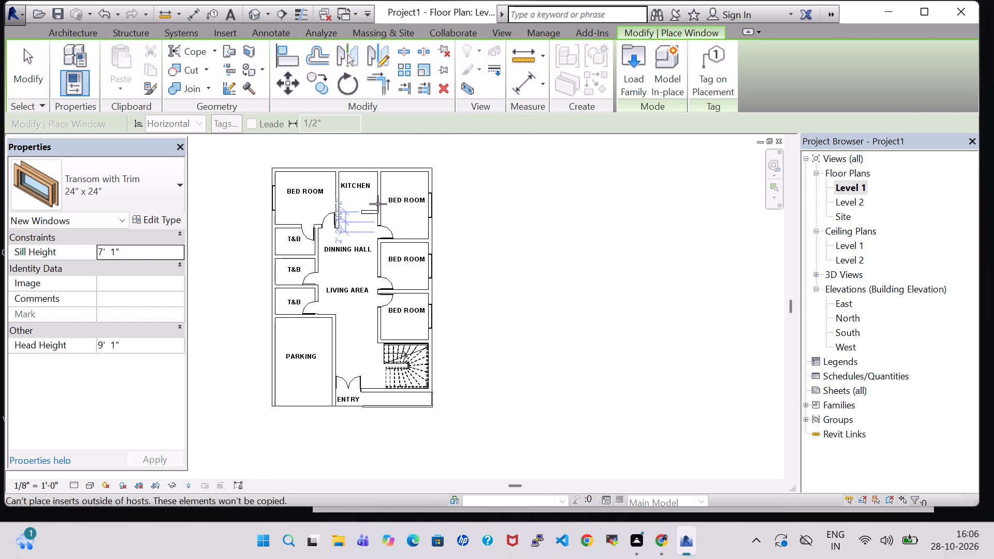
key(Escape)
key(Escape)
key(Escape)
key(Escape)
Examine the house exterior in the 3D view, checking the windows on each side and the front facade against the Level 1 plan.
click(255, 13)
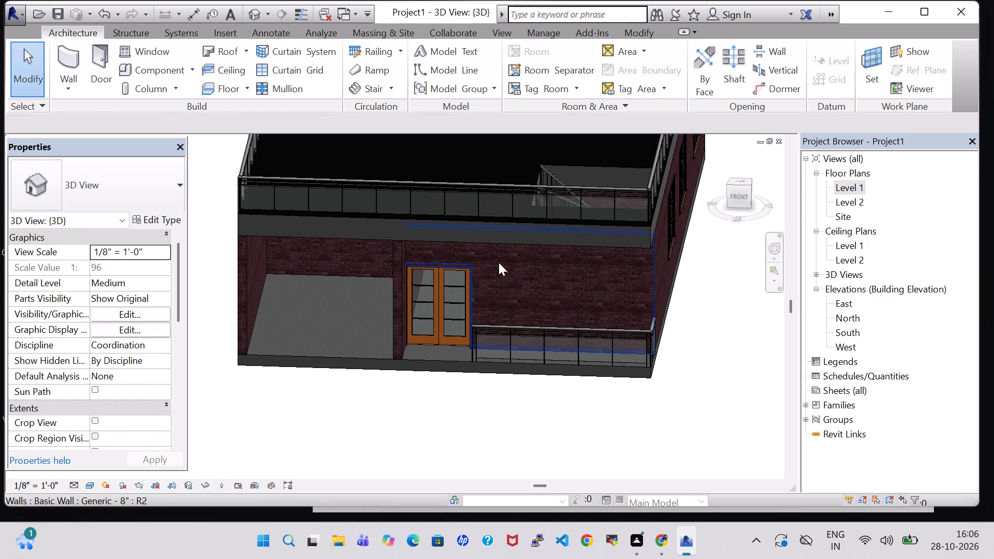
shift+middle_drag(388, 425, 412, 394)
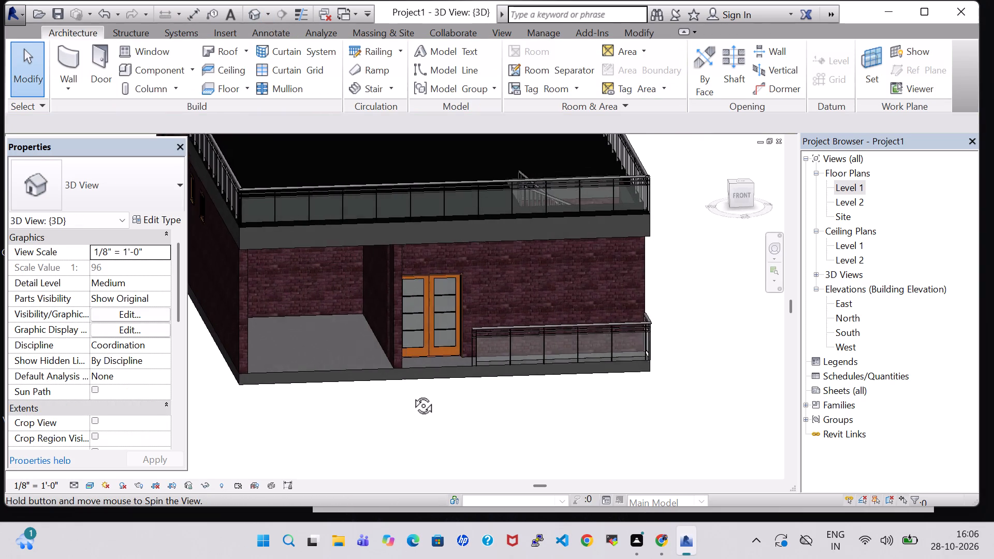
shift+middle_drag(412, 394, 412, 390)
shift+middle_drag(382, 399, 456, 399)
shift+middle_drag(343, 420, 447, 416)
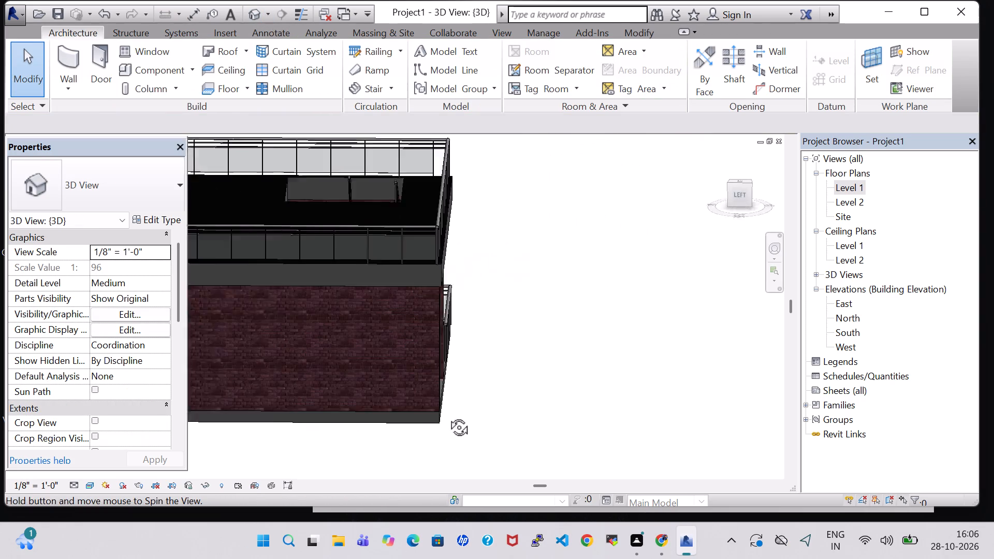
shift+middle_drag(447, 416, 489, 407)
shift+middle_drag(450, 410, 592, 411)
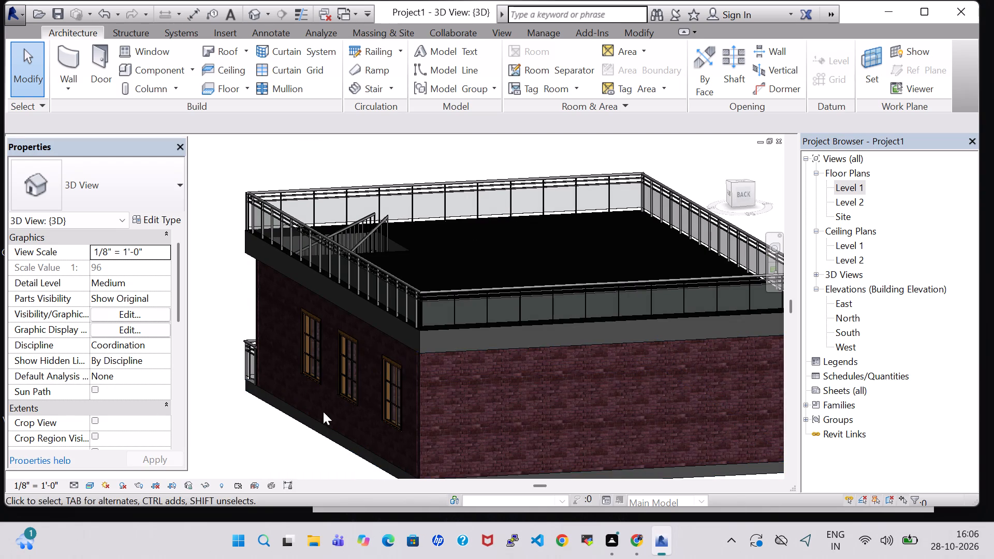
shift+middle_drag(294, 440, 605, 430)
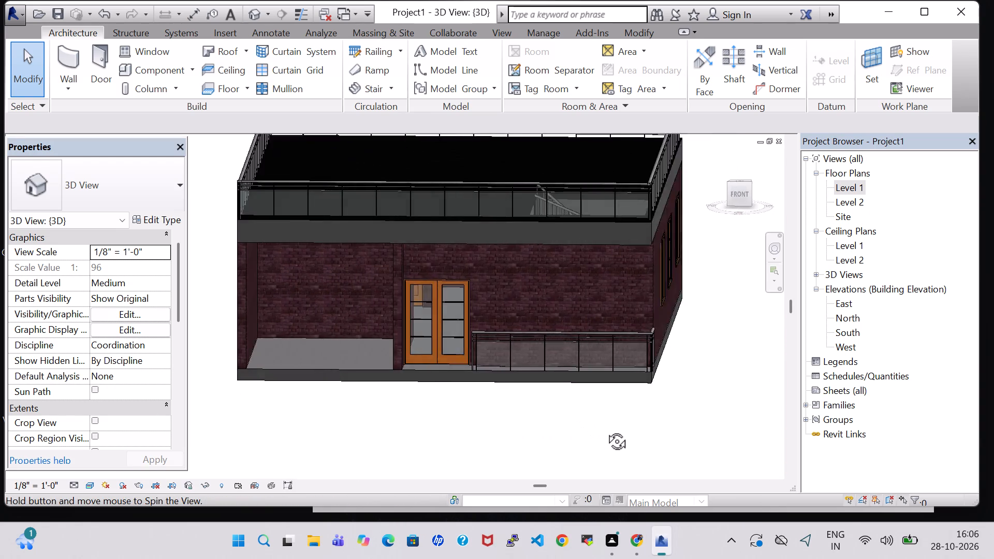
shift+middle_drag(605, 430, 602, 419)
scroll(603, 399, down, 1)
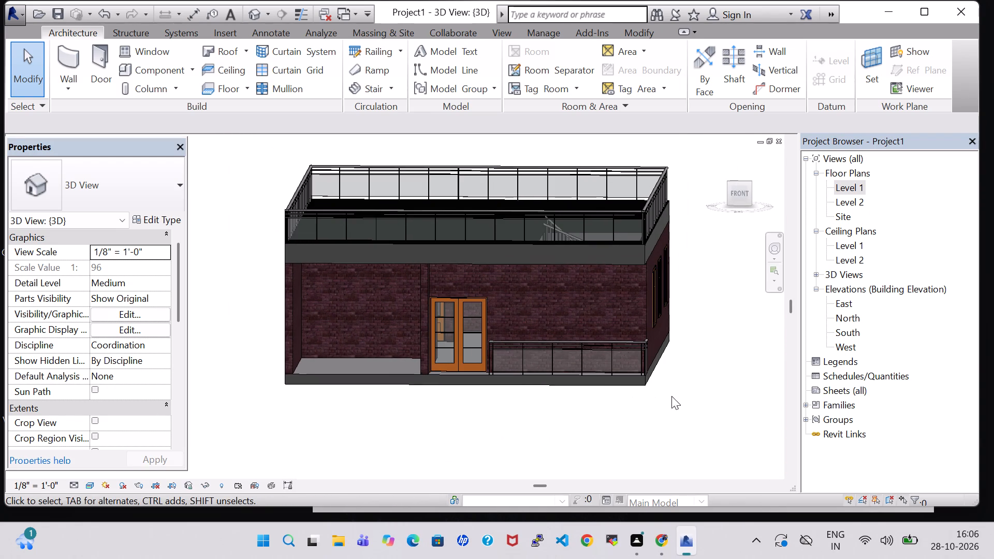
shift+middle_drag(671, 396, 683, 396)
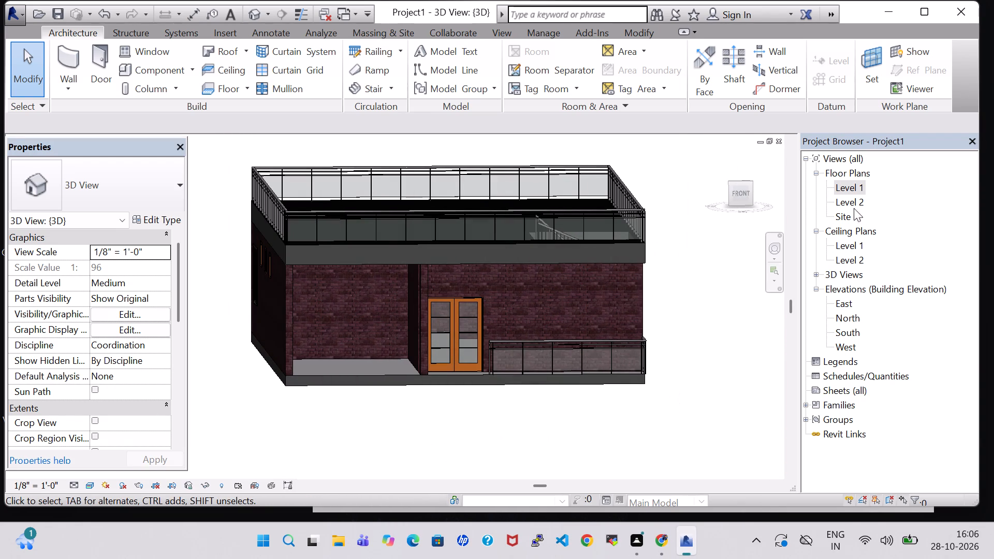
double_click(847, 186)
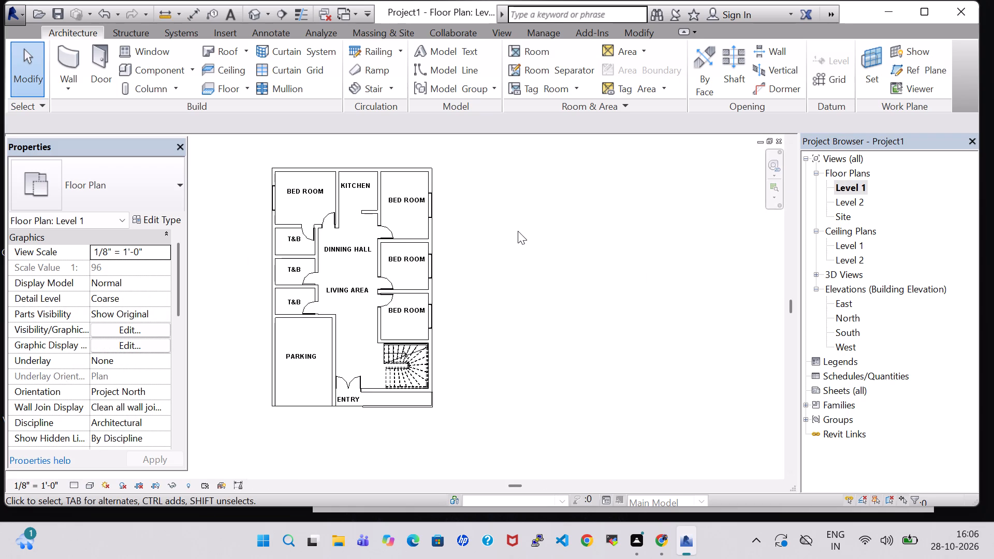
scroll(518, 233, down, 1)
scroll(486, 294, up, 3)
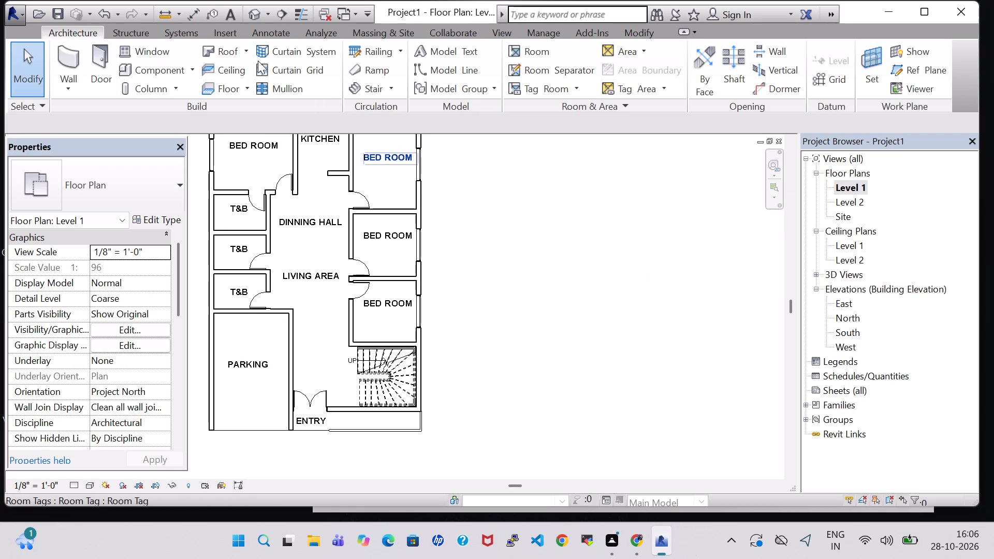
click(251, 17)
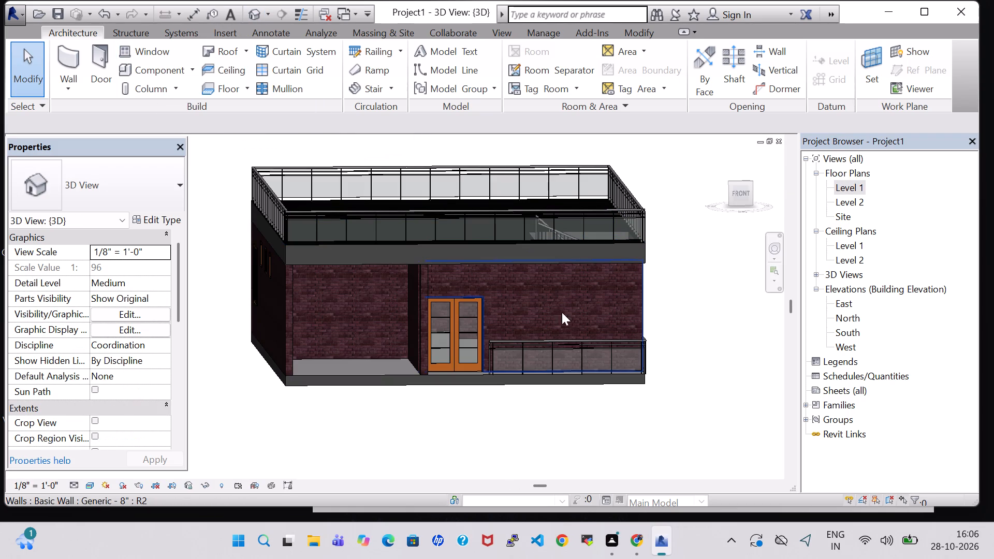
Return to the Level 1 plan, start placing windows and load the Casement Dbl with Trim family from the Windows library folder.
double_click(856, 185)
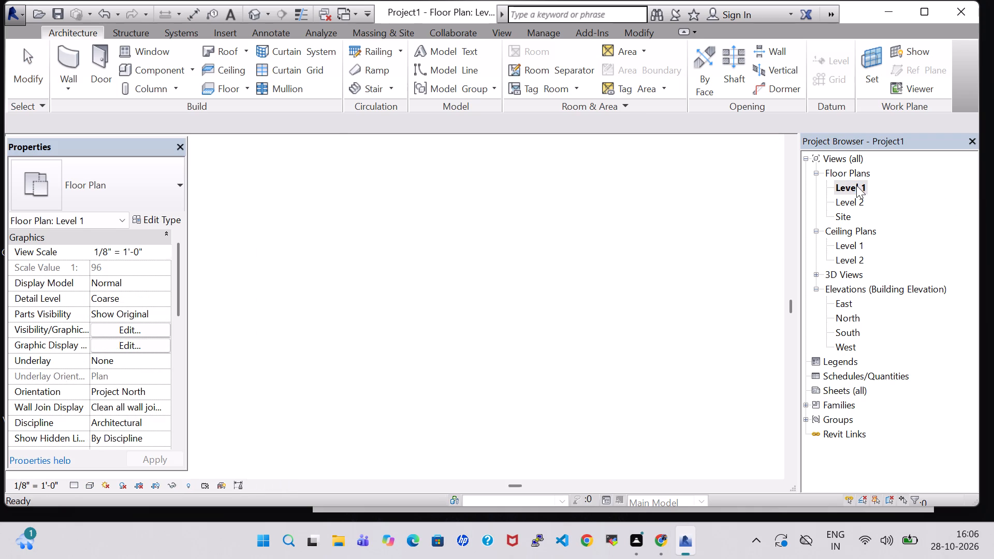
scroll(477, 230, down, 1)
click(143, 48)
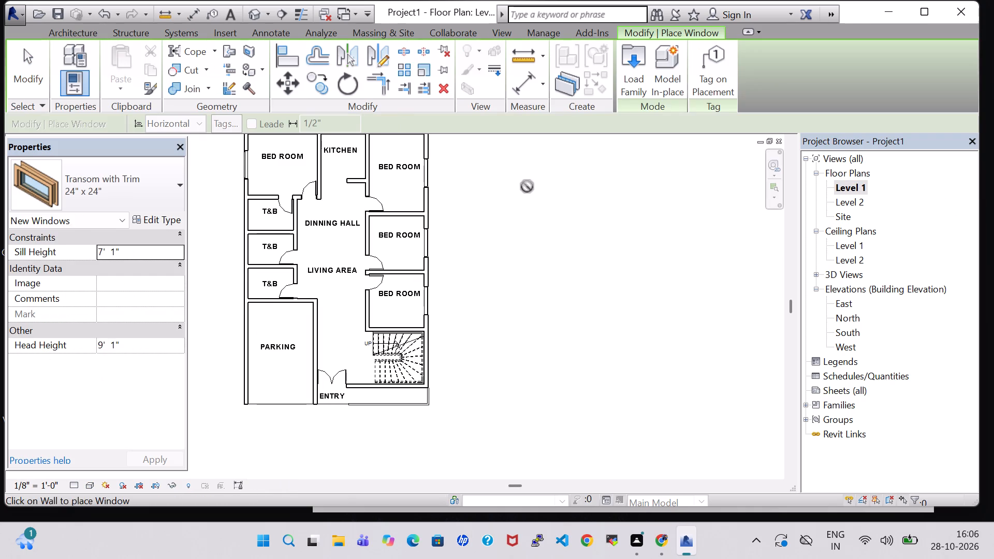
middle_drag(527, 186, 554, 253)
click(635, 90)
scroll(583, 368, down, 1)
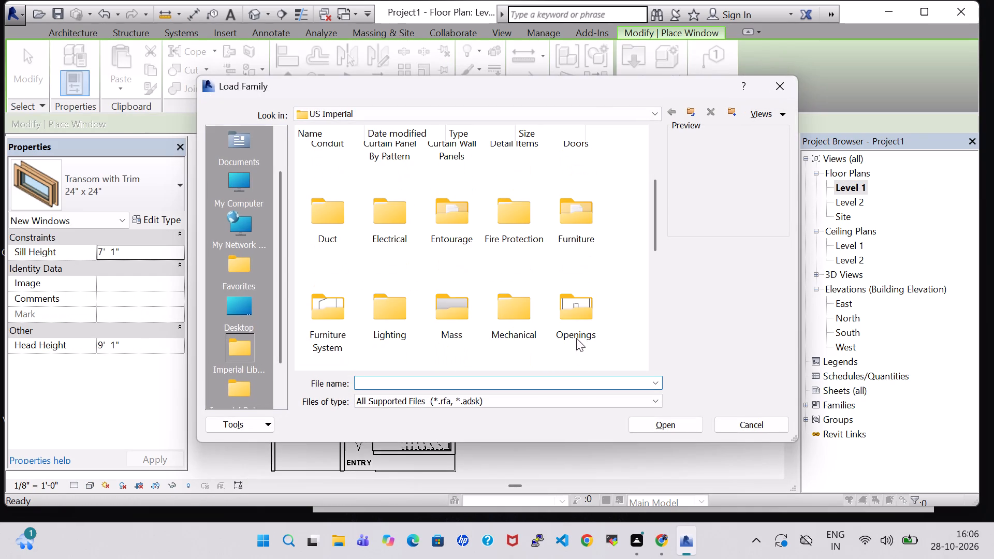
scroll(574, 225, down, 3)
double_click(470, 326)
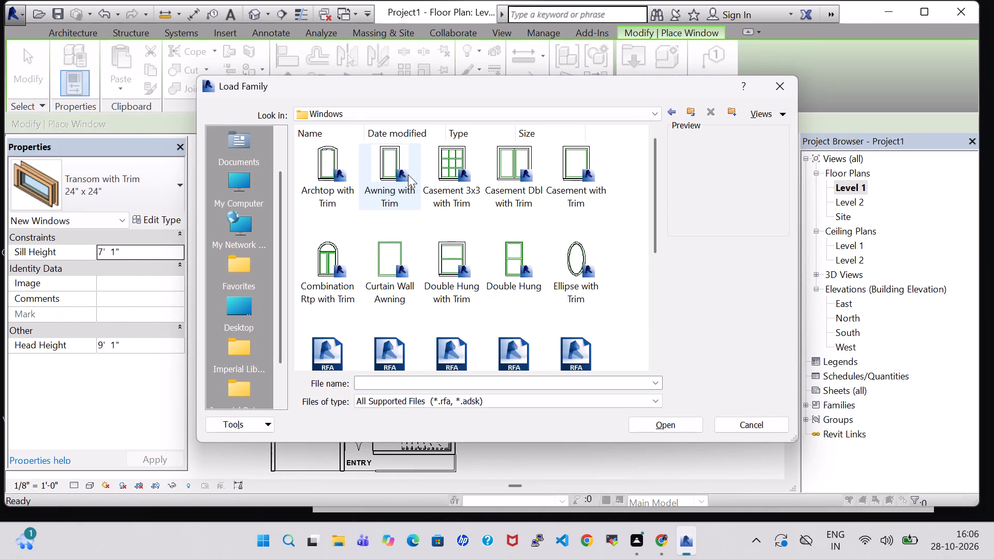
click(520, 168)
click(673, 430)
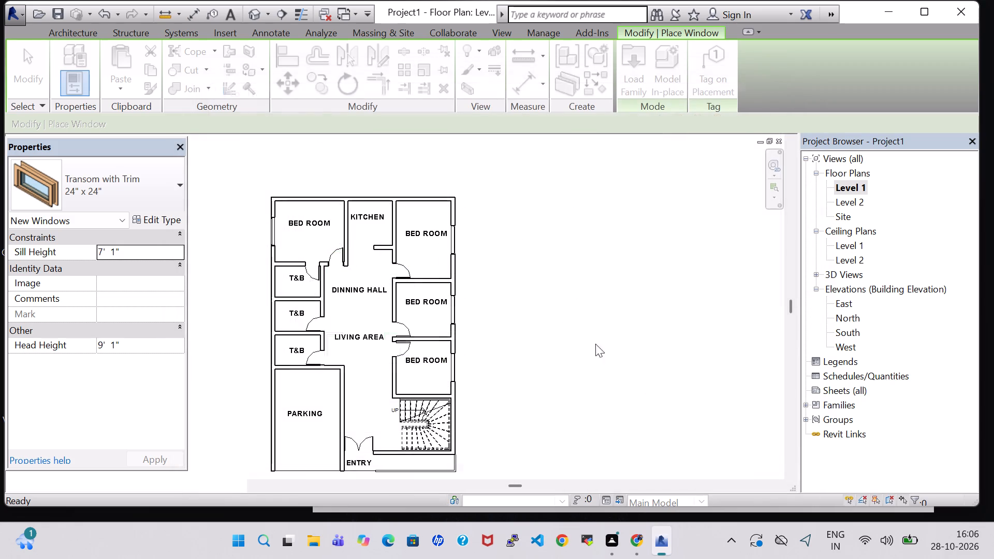
Place a Casement Dbl with Trim 48" x 48" window in the kitchen's outer wall and nudge it slightly west.
scroll(369, 247, up, 3)
middle_drag(363, 231, 380, 249)
scroll(380, 249, up, 2)
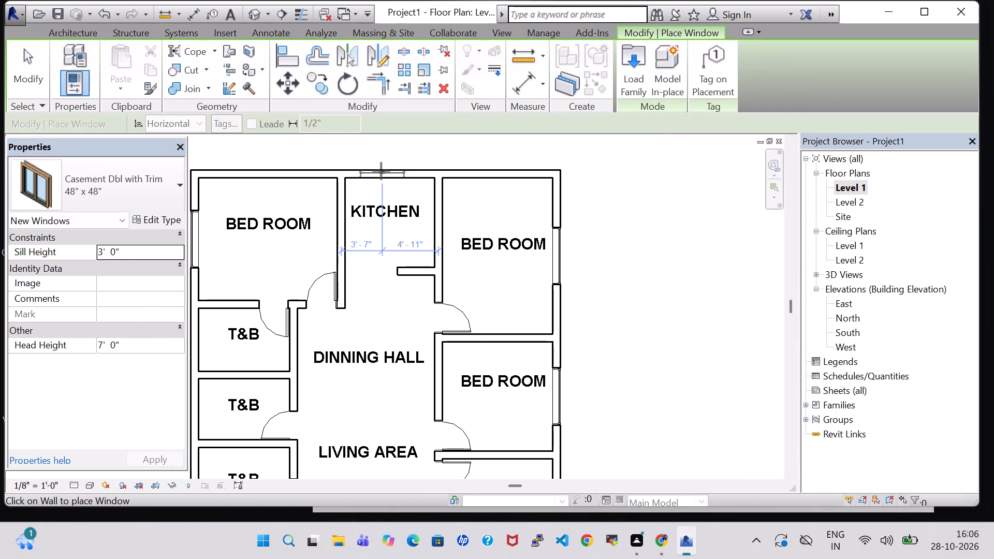
click(385, 165)
key(Escape)
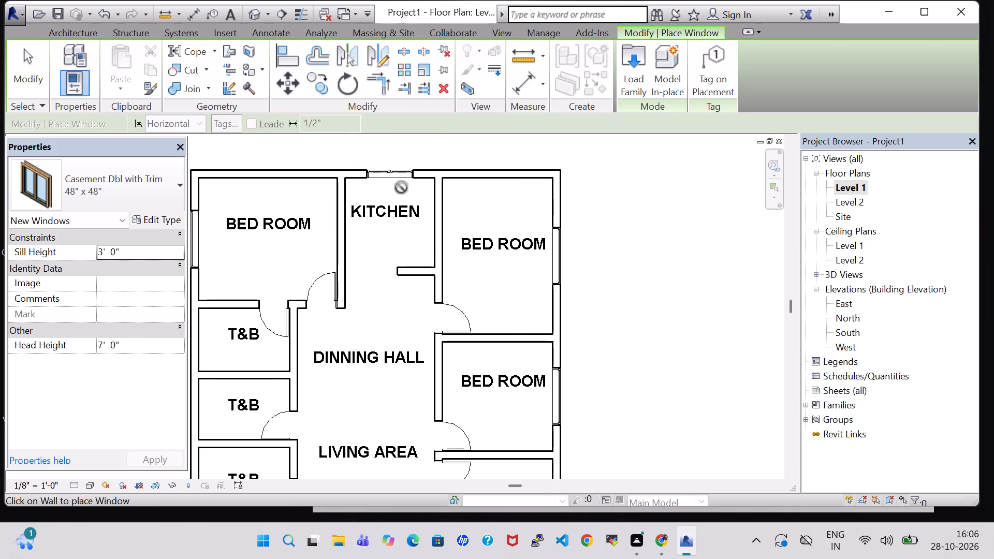
key(Escape)
click(398, 178)
key(Left)
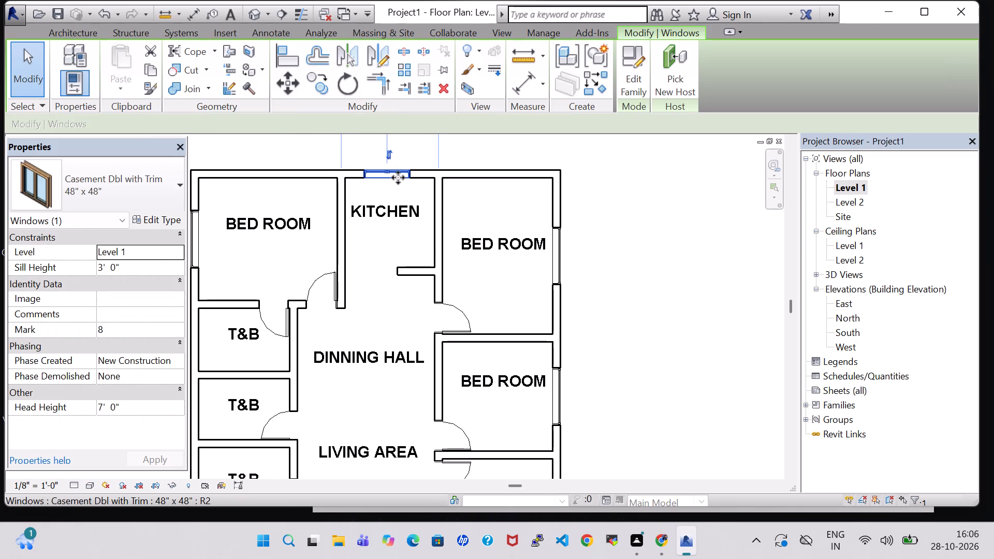
click(700, 261)
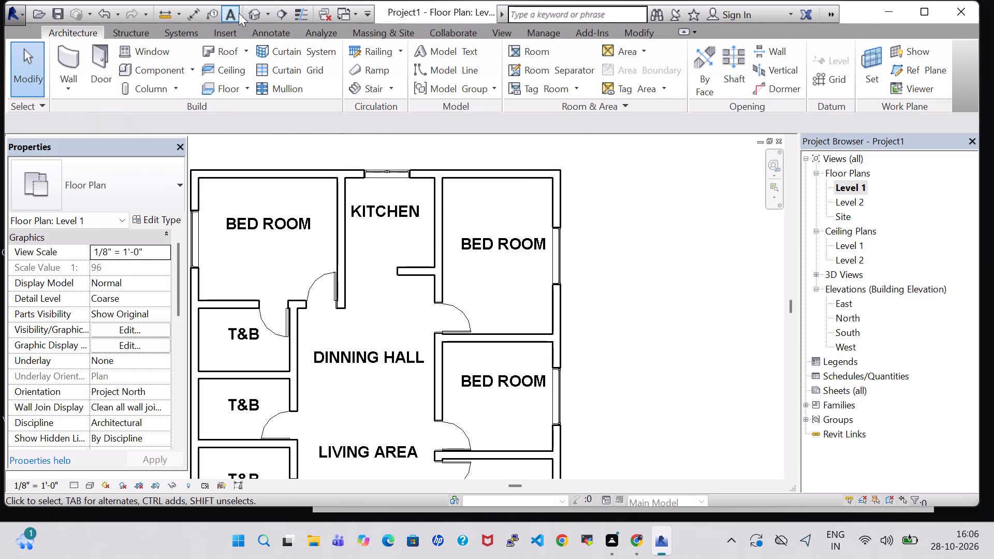
Place a Casement Dbl with Trim 48" x 48" window in the front wall by the stair, about 10'-2" from the entry door's centre.
scroll(569, 333, down, 4)
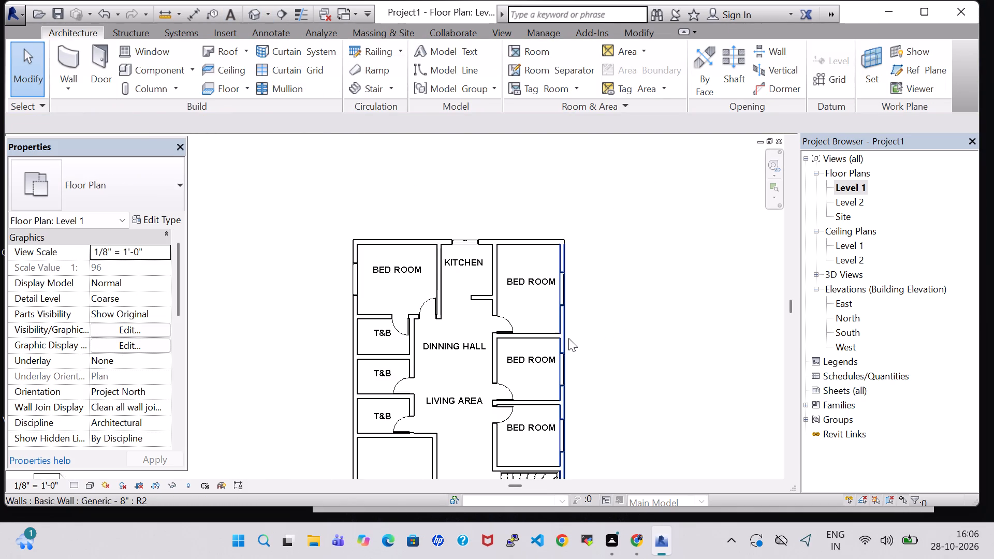
middle_drag(568, 339, 497, 150)
scroll(523, 313, up, 2)
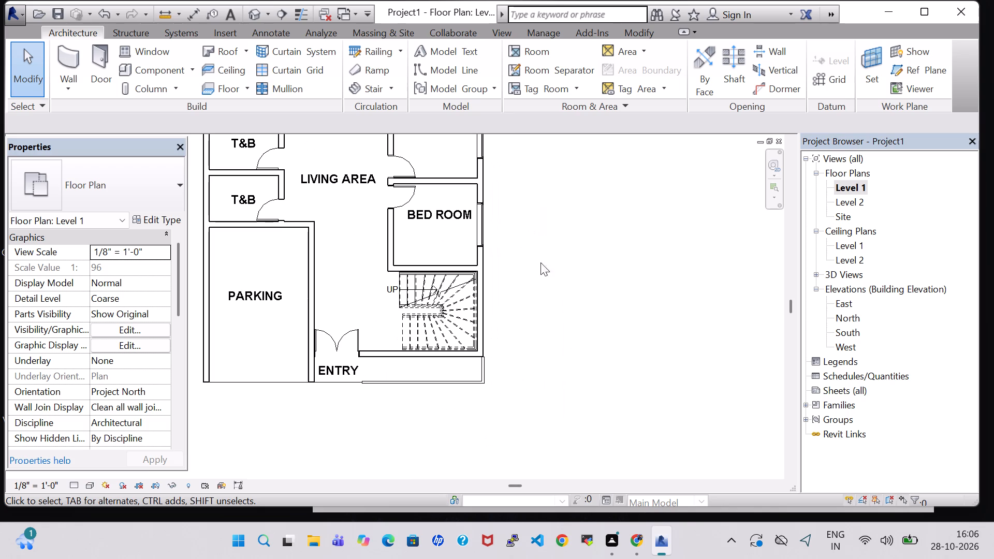
click(143, 54)
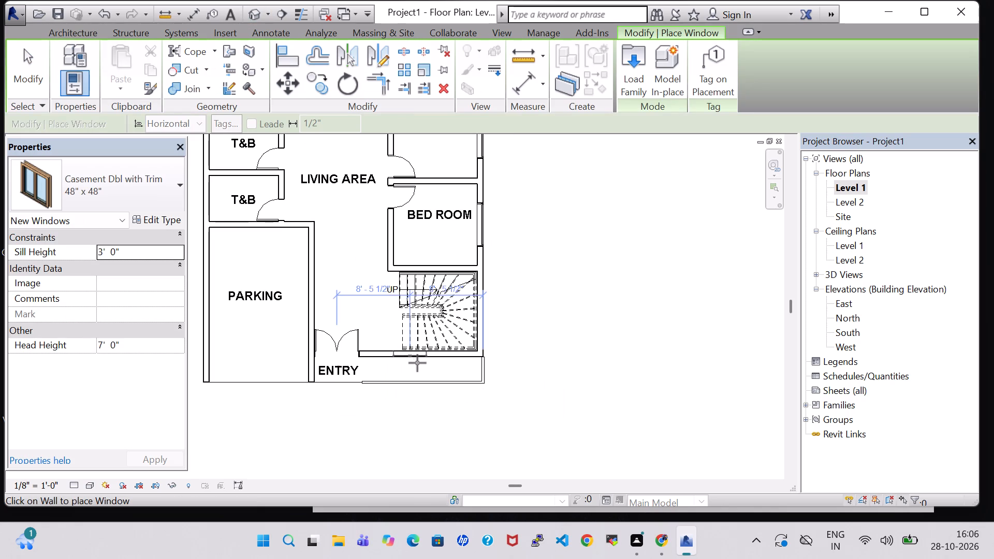
click(425, 360)
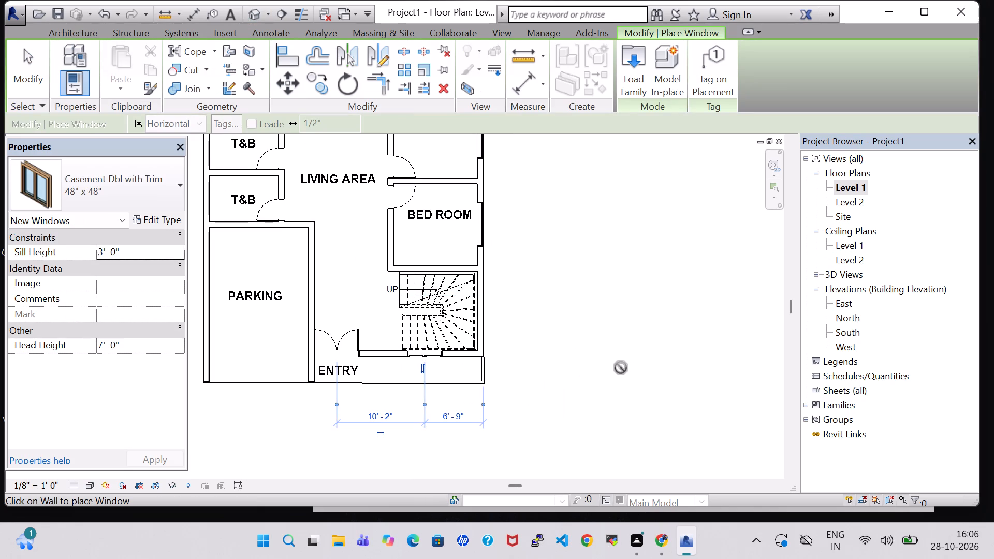
key(Escape)
key(Escape)
key(Escape)
key(Escape)
Hide the Roofs category in the 3D view through its visibility/graphic overrides.
click(251, 17)
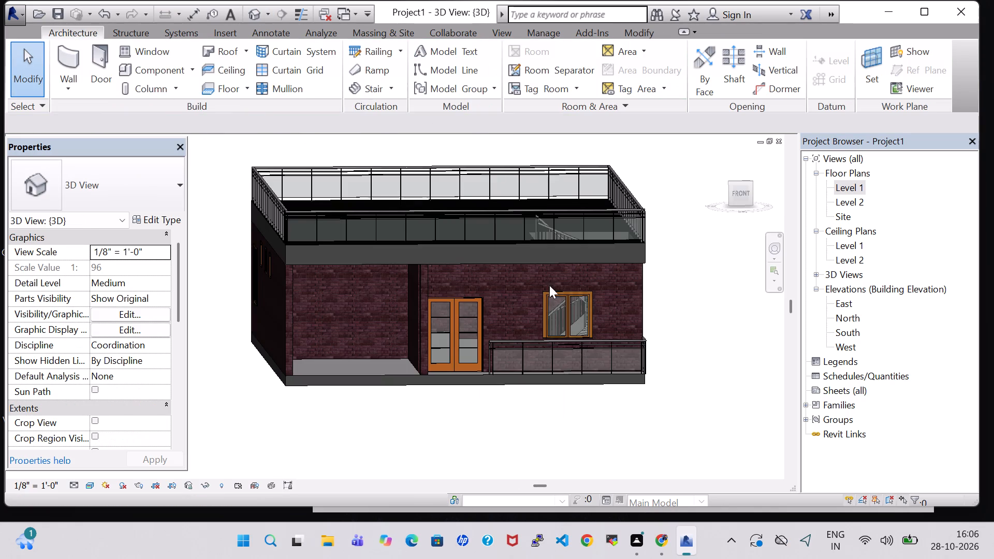
shift+middle_drag(684, 315, 649, 368)
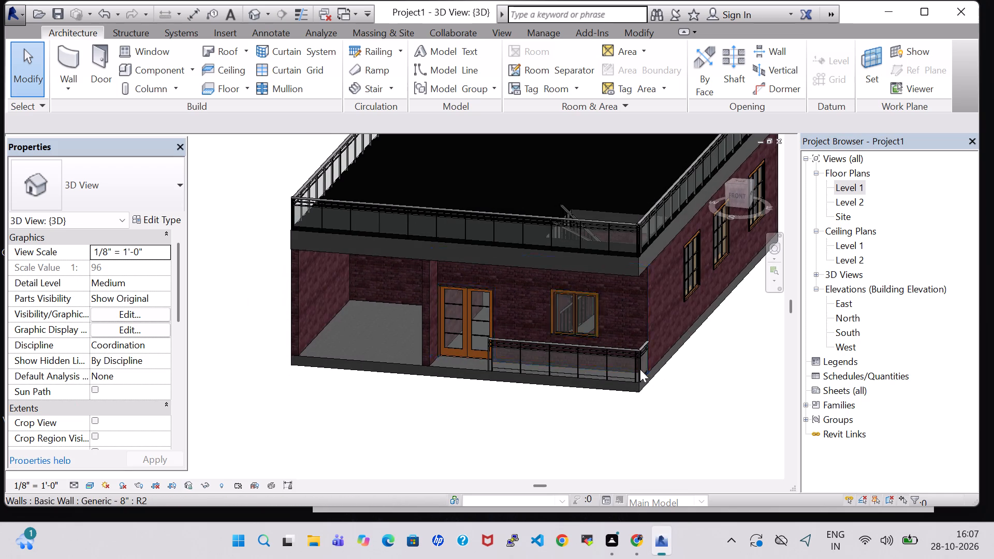
scroll(588, 314, up, 2)
shift+scroll(700, 405, up, 1)
shift+middle_click(700, 405)
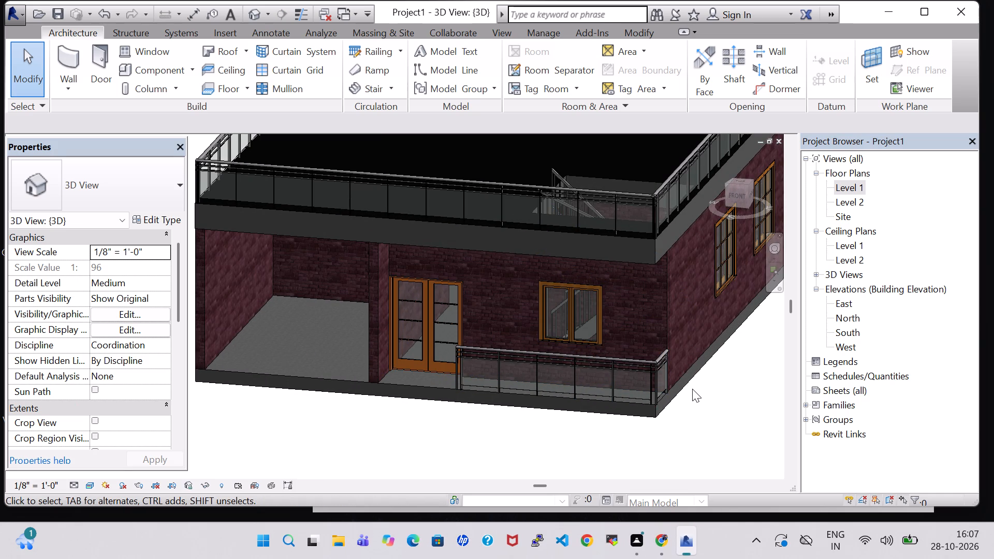
text(VV)
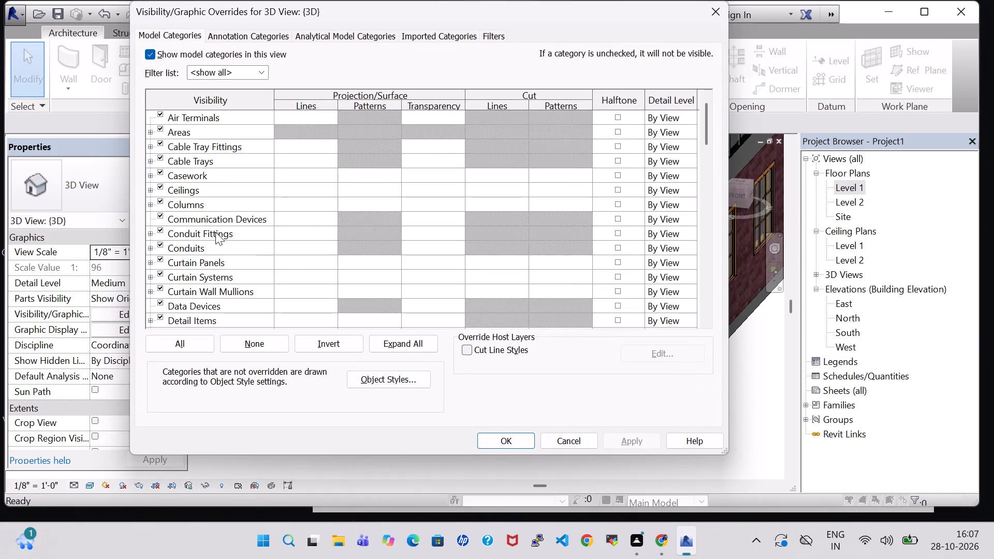
click(193, 230)
key(r)
scroll(193, 230, down, 7)
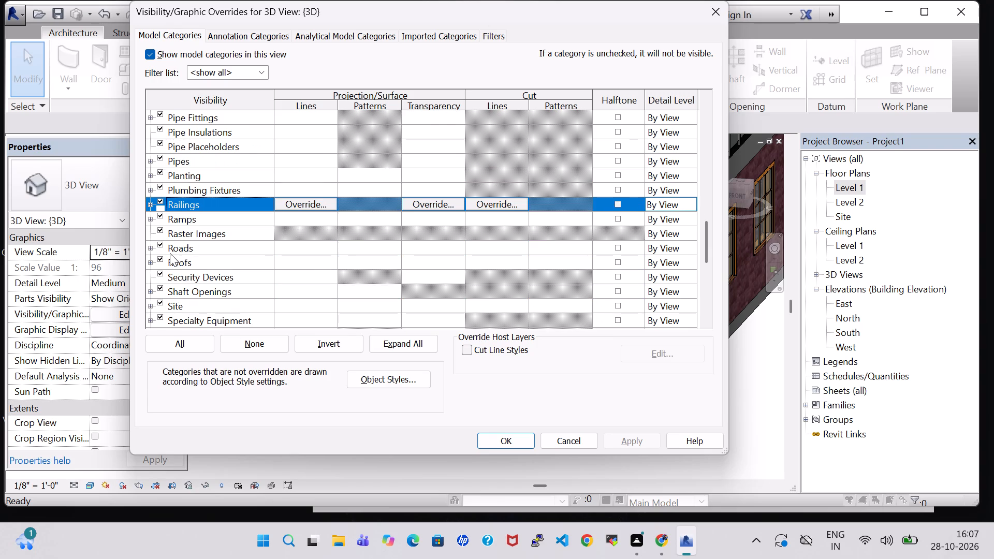
click(159, 258)
click(636, 443)
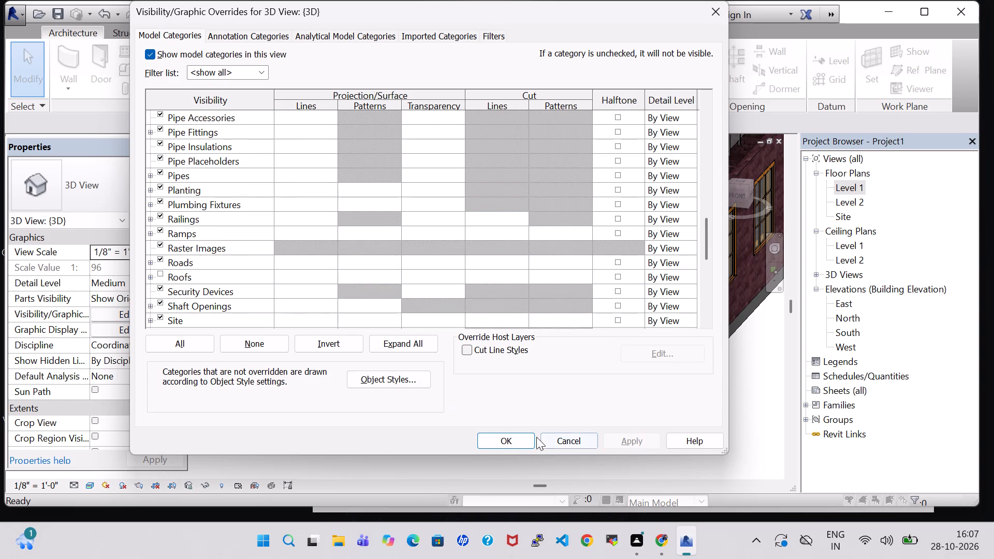
Accept the 3D view's visibility overrides with the Roofs category hidden.
click(513, 432)
click(519, 438)
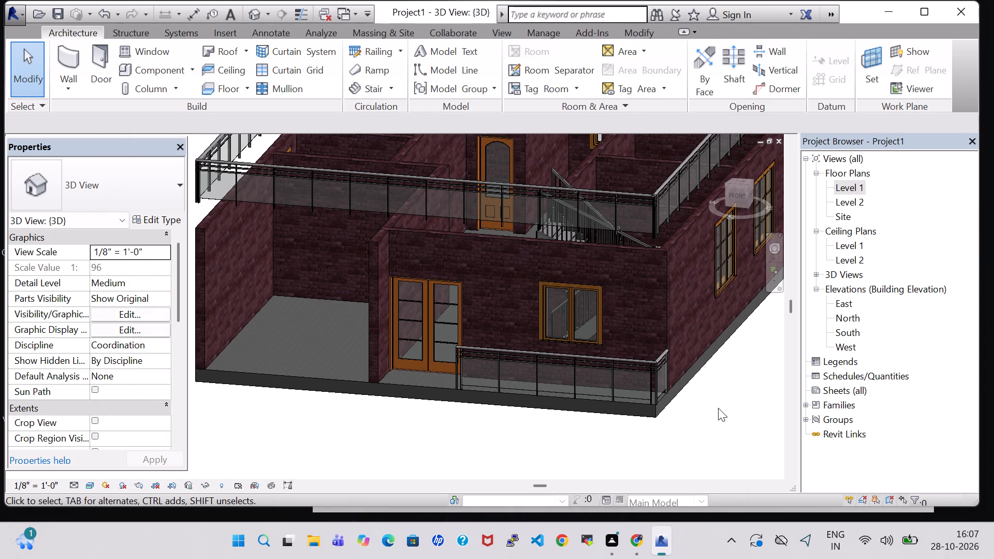
Nudge the 48" x 48" casement window in the front wall beside the stairs three increments toward the entry door.
shift+middle_drag(718, 408, 606, 482)
shift+scroll(621, 235, down, 1)
shift+middle_drag(621, 235, 530, 344)
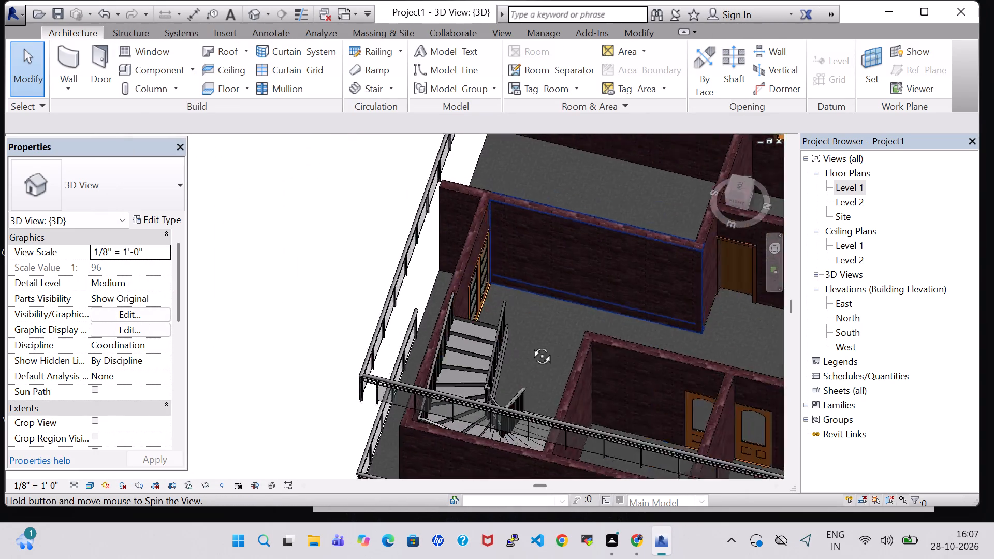
shift+middle_drag(530, 344, 477, 363)
middle_drag(477, 363, 410, 263)
shift+middle_drag(400, 392, 386, 298)
shift+middle_drag(378, 343, 318, 344)
shift+middle_drag(345, 273, 320, 269)
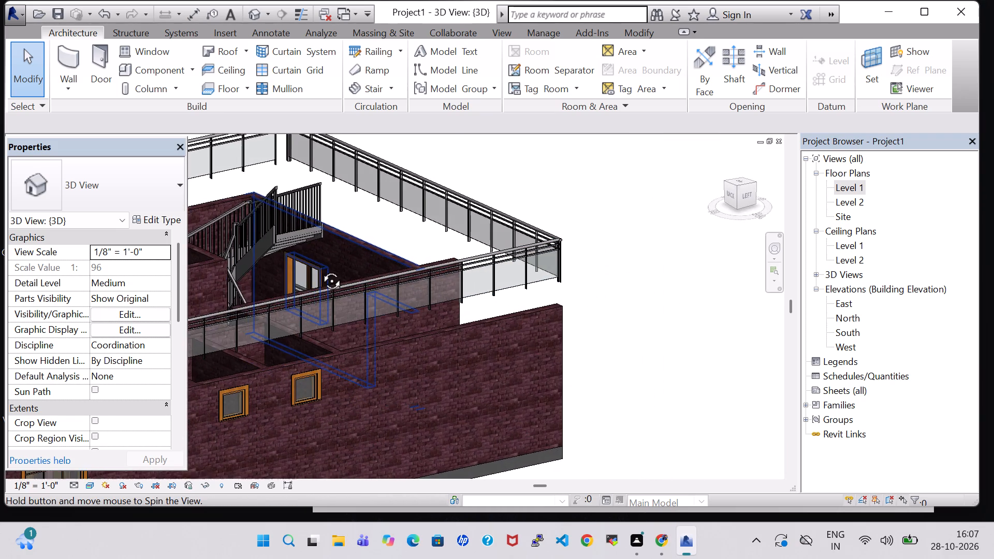
shift+middle_drag(320, 269, 357, 280)
click(291, 297)
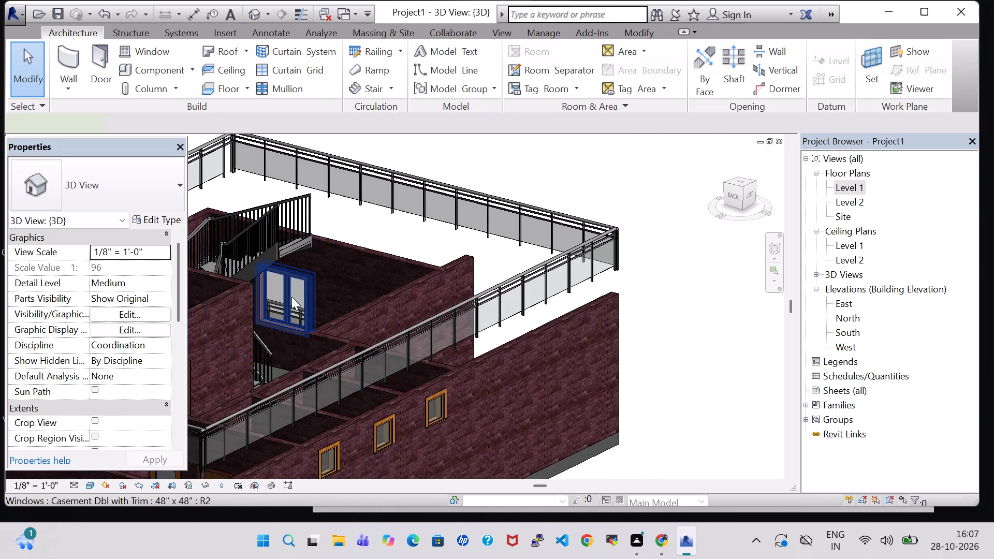
key(Right)
key(Right)
key(Right)
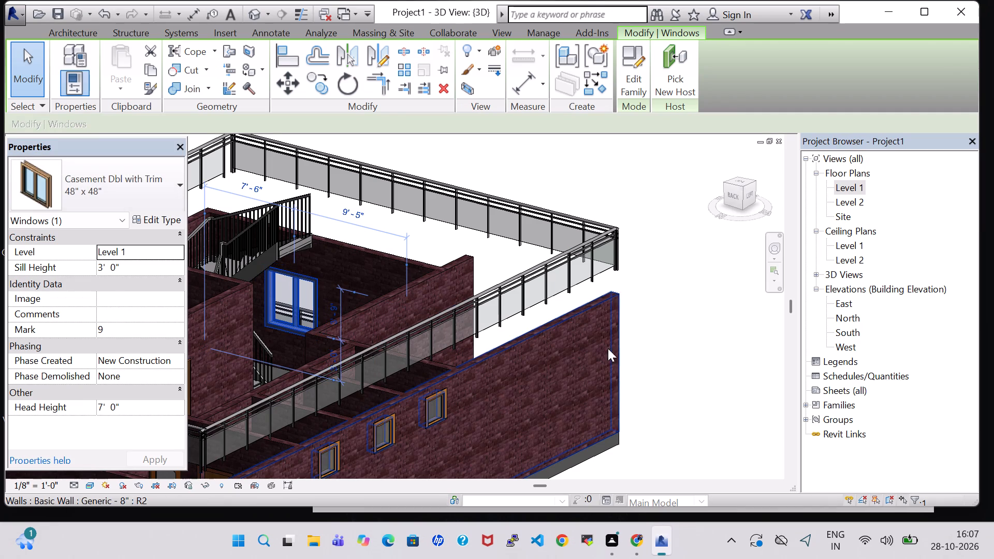
click(676, 347)
Examine the roofless house in 3D, checking the staircase, interior walls, front facade and shifted front window.
shift+middle_drag(677, 341, 564, 383)
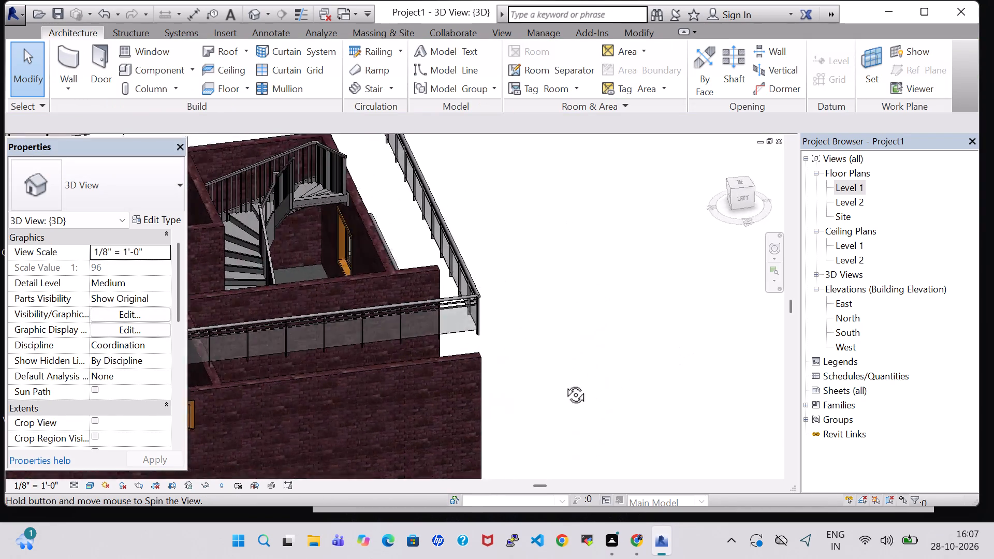
shift+middle_drag(564, 383, 349, 310)
shift+middle_drag(369, 297, 382, 297)
shift+middle_drag(384, 297, 391, 297)
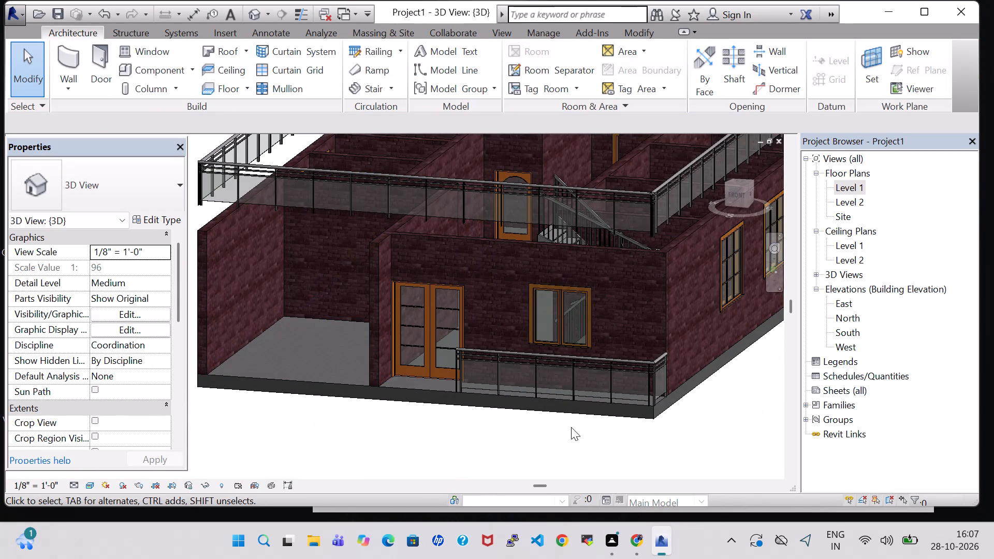
click(514, 438)
shift+scroll(514, 438, down, 1)
shift+middle_drag(514, 438, 539, 403)
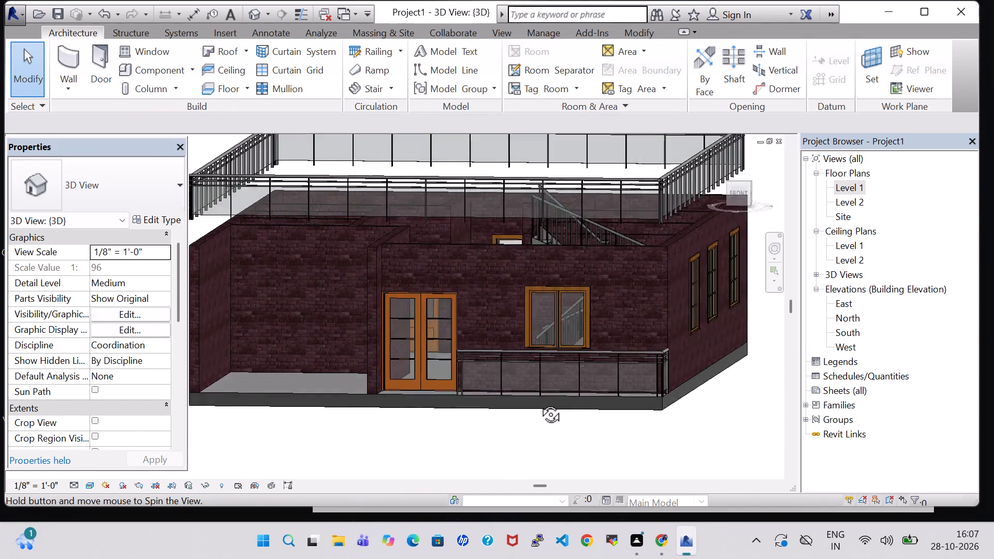
shift+middle_drag(539, 403, 548, 455)
shift+scroll(683, 390, down, 3)
scroll(683, 384, down, 1)
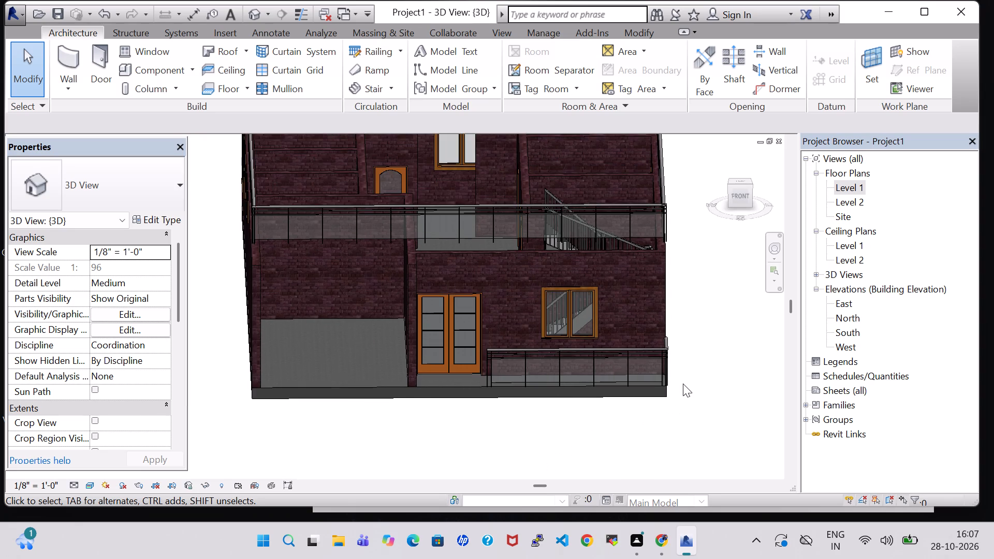
middle_drag(694, 357, 601, 445)
shift+middle_drag(619, 438, 609, 392)
middle_drag(664, 433, 664, 363)
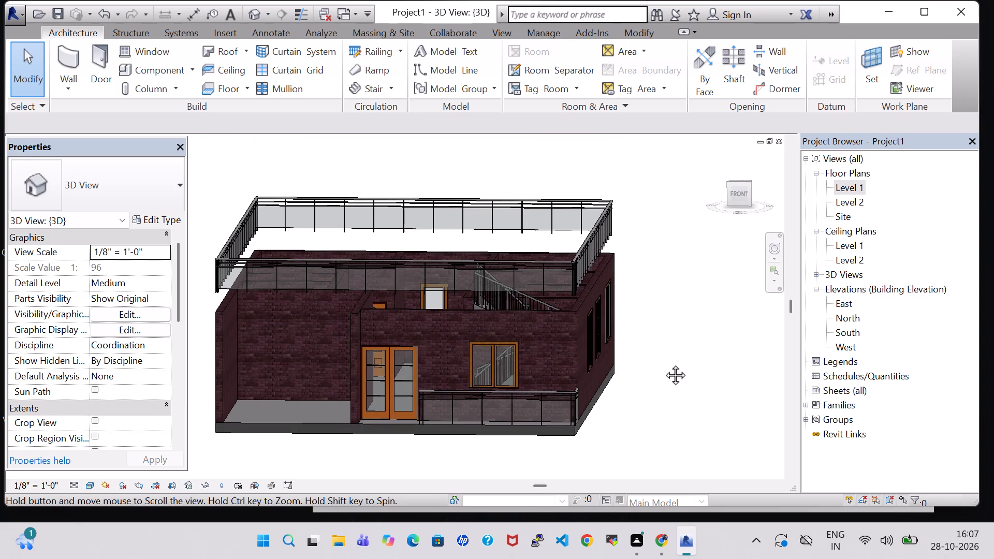
middle_drag(664, 363, 664, 360)
shift+middle_drag(664, 360, 678, 362)
middle_drag(636, 359, 679, 363)
shift+middle_drag(679, 363, 669, 356)
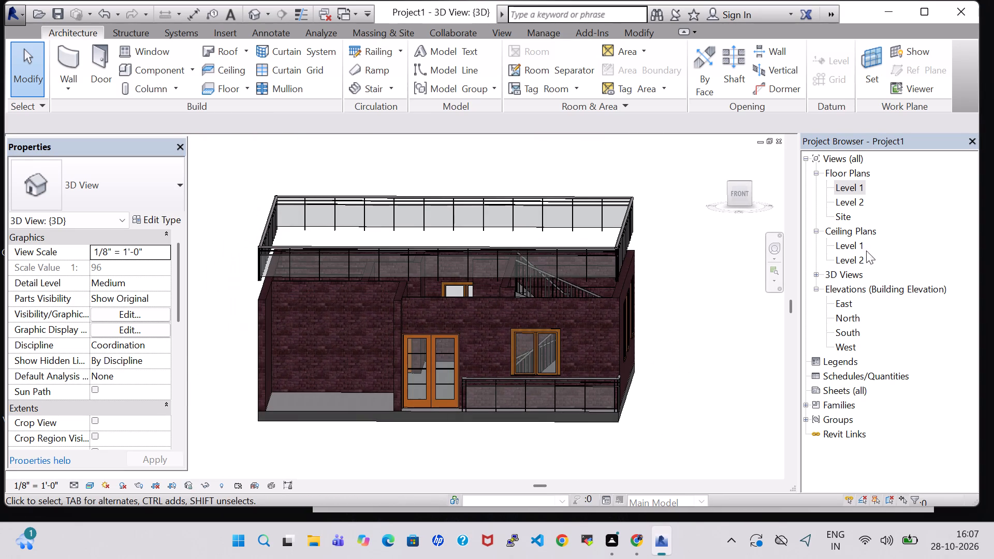
On the Level 1 floor plan, place a Casement Dbl with Trim 48" x 48" window midway along the wall between parking and the entry hall.
double_click(860, 189)
scroll(406, 259, down, 1)
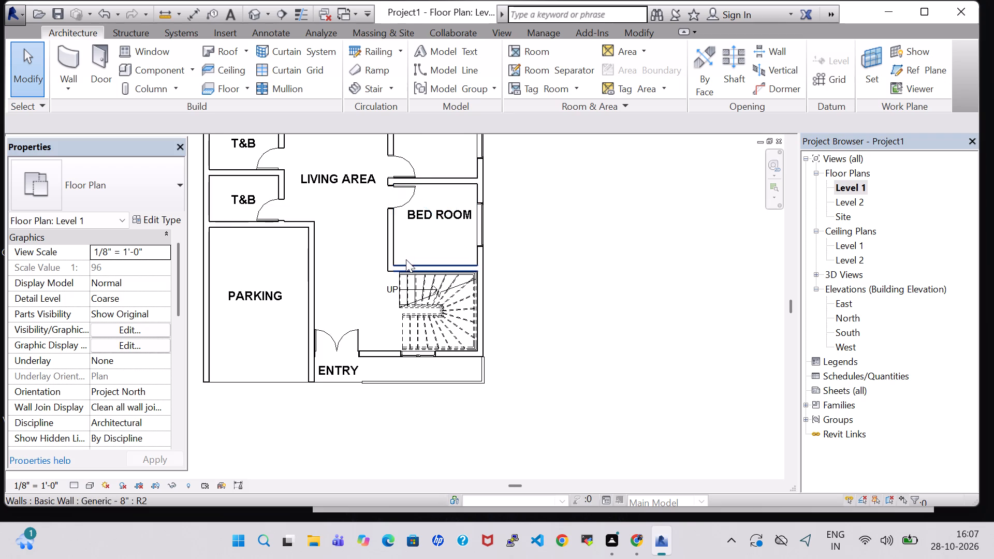
middle_drag(544, 284, 549, 371)
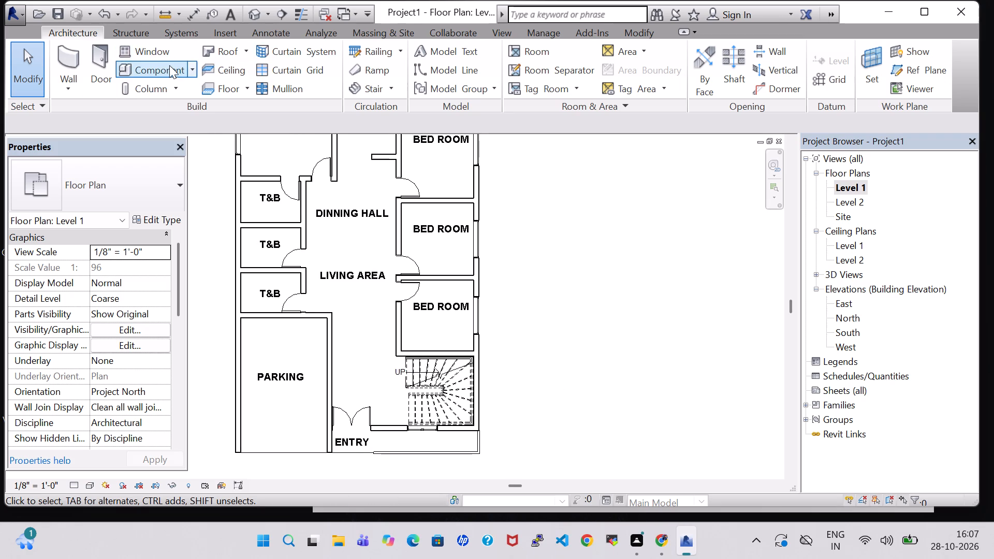
click(128, 46)
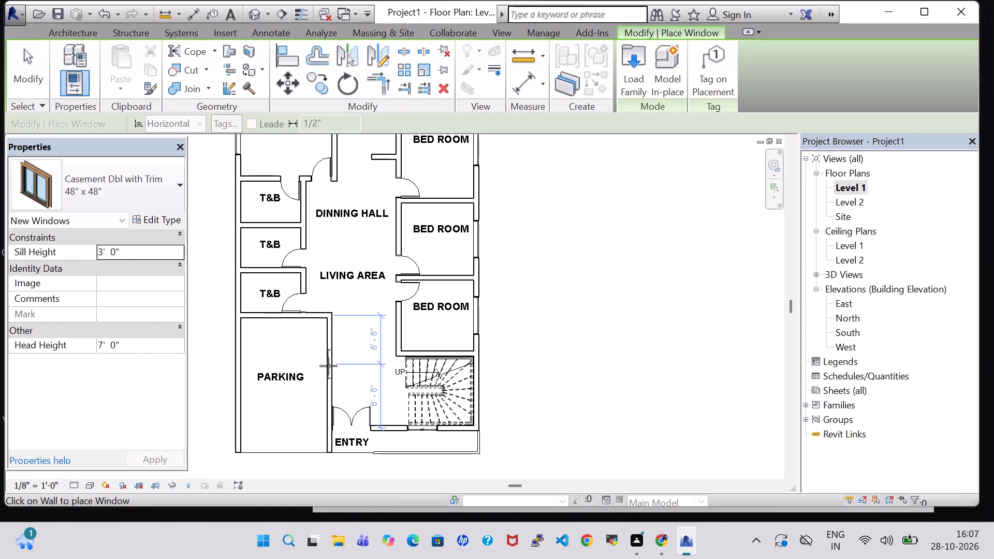
click(327, 368)
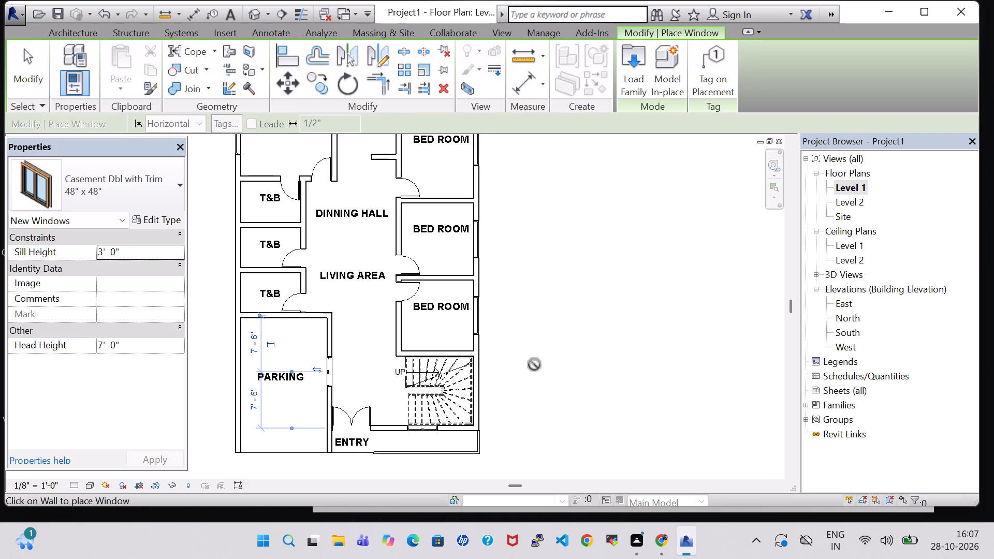
key(Escape)
key(Escape)
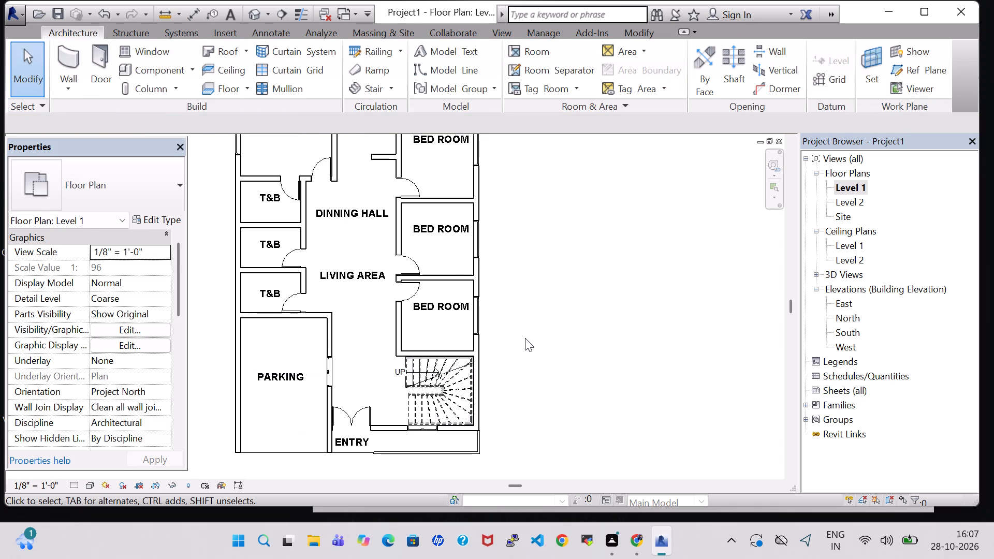
Check the new window in the parking wall in the 3D view.
click(252, 6)
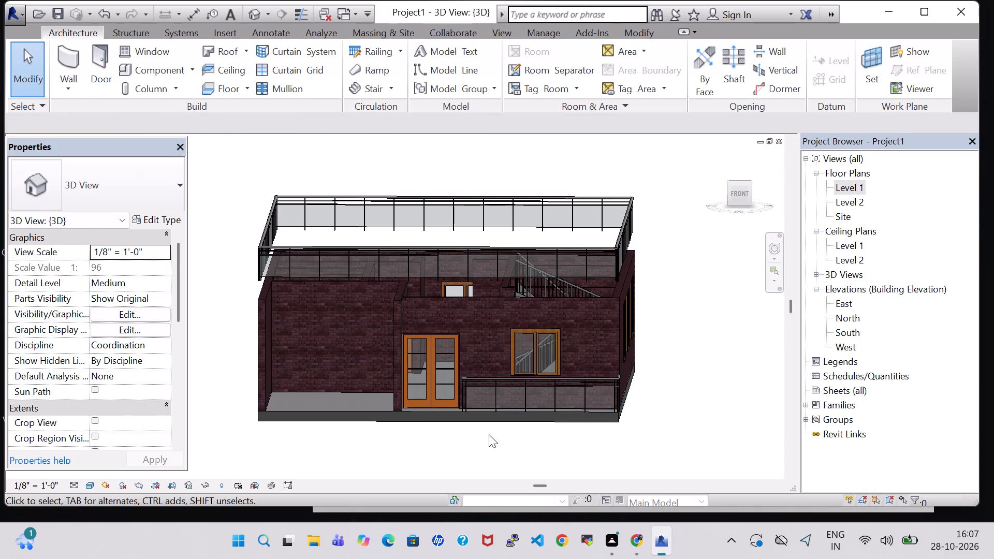
shift+middle_drag(454, 437, 553, 439)
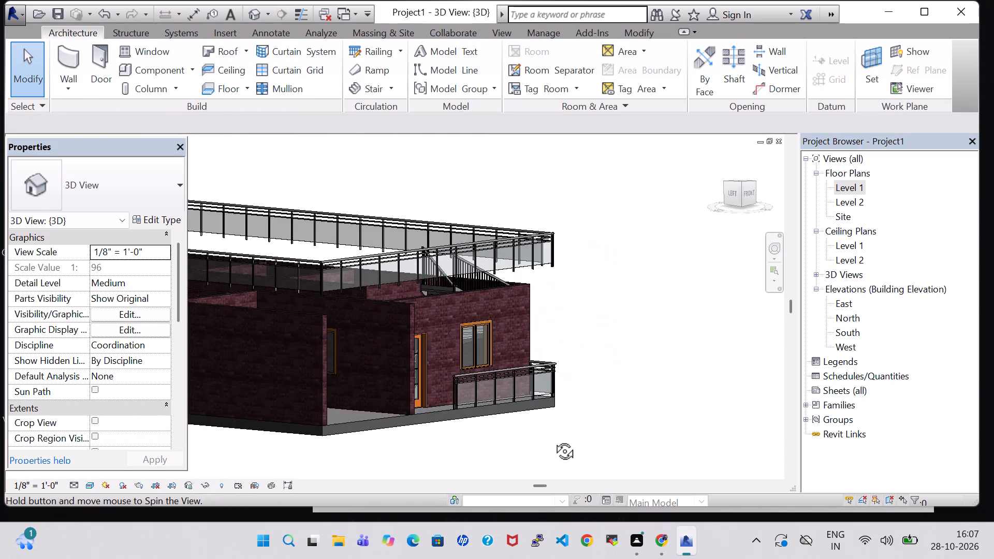
shift+middle_drag(553, 439, 448, 438)
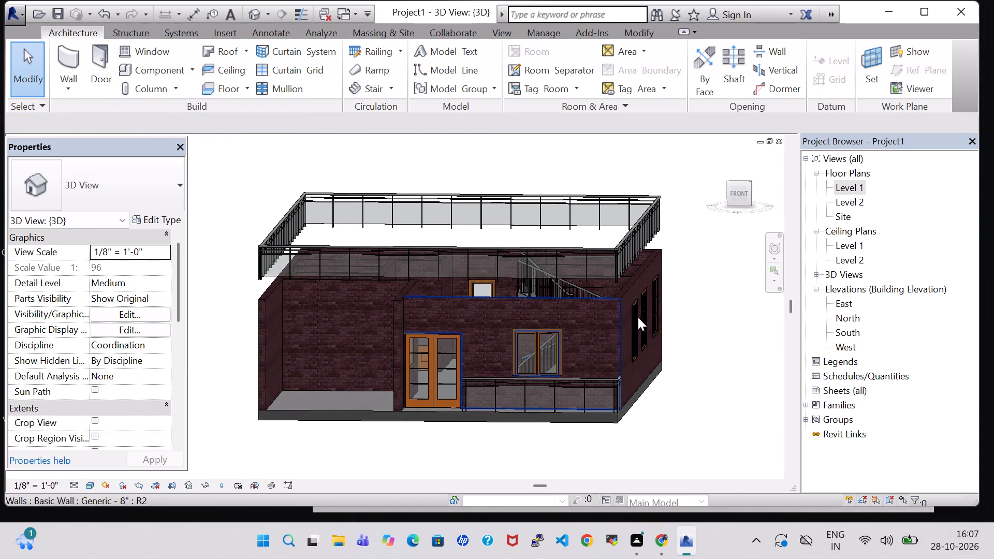
shift+middle_drag(682, 307, 688, 342)
Return to the Level 1 floor plan with no command active.
double_click(851, 189)
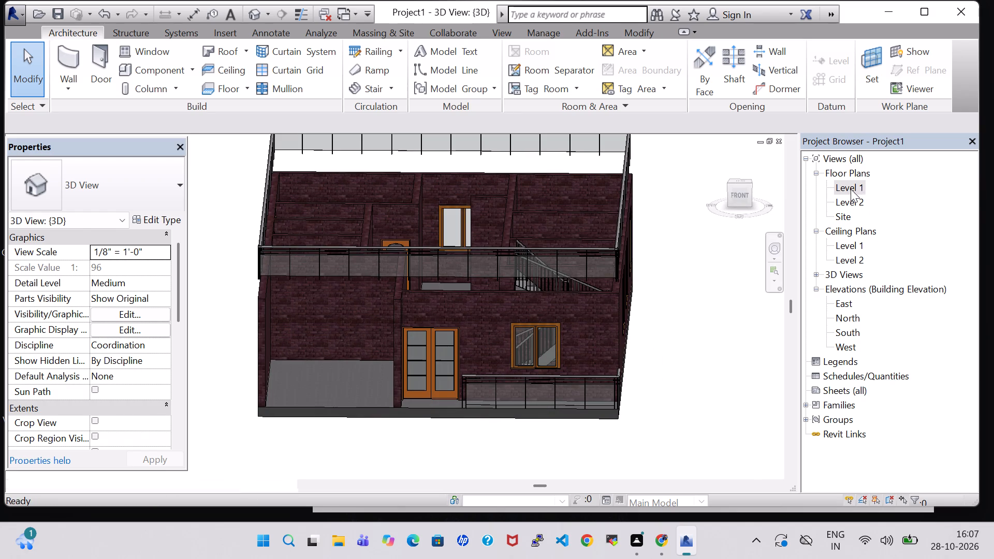
scroll(393, 265, down, 3)
middle_drag(489, 213, 544, 262)
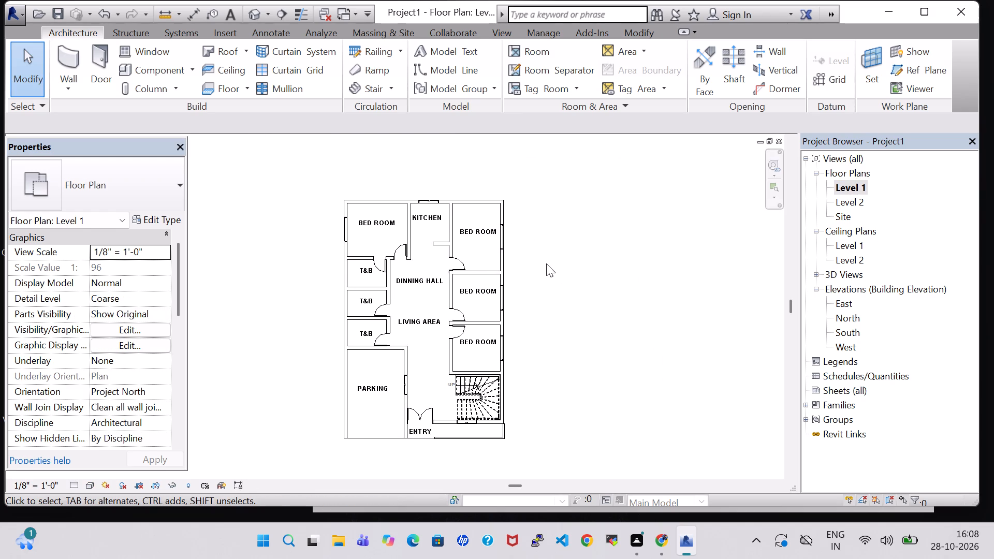
scroll(546, 263, up, 1)
middle_drag(546, 263, 559, 256)
scroll(559, 256, up, 1)
middle_drag(559, 256, 581, 237)
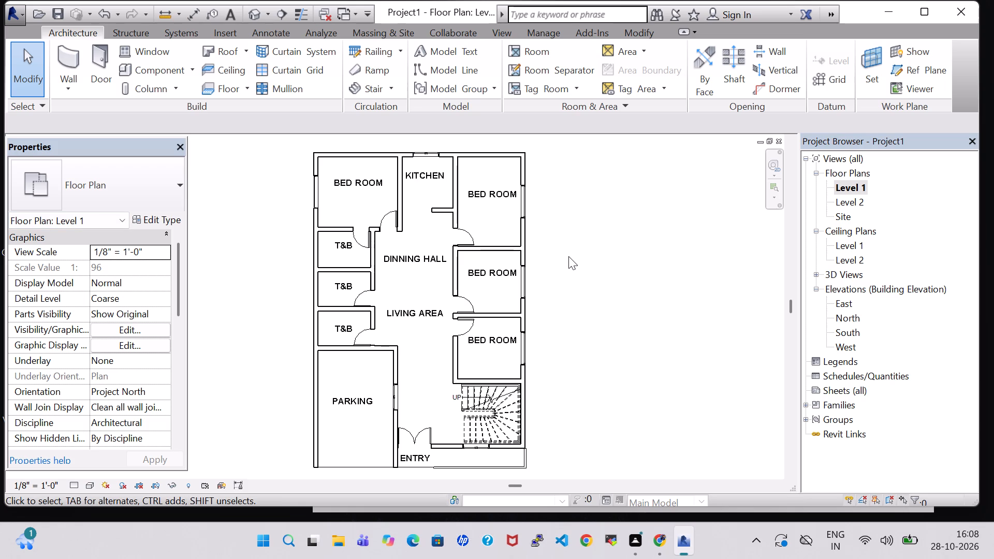
key(Escape)
key(Escape)
key(Escape)
key(Escape)
key(Escape)
key(Escape)
key(Escape)
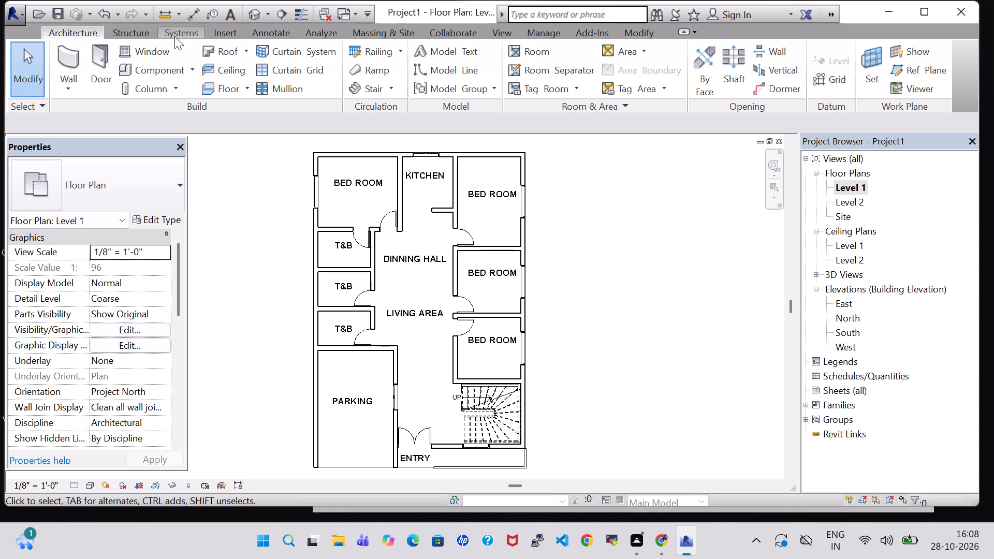
Load the Bed-Standard.0001 component family from the Beds folder of the US Imperial Furniture library.
click(170, 67)
click(634, 87)
scroll(521, 311, down, 2)
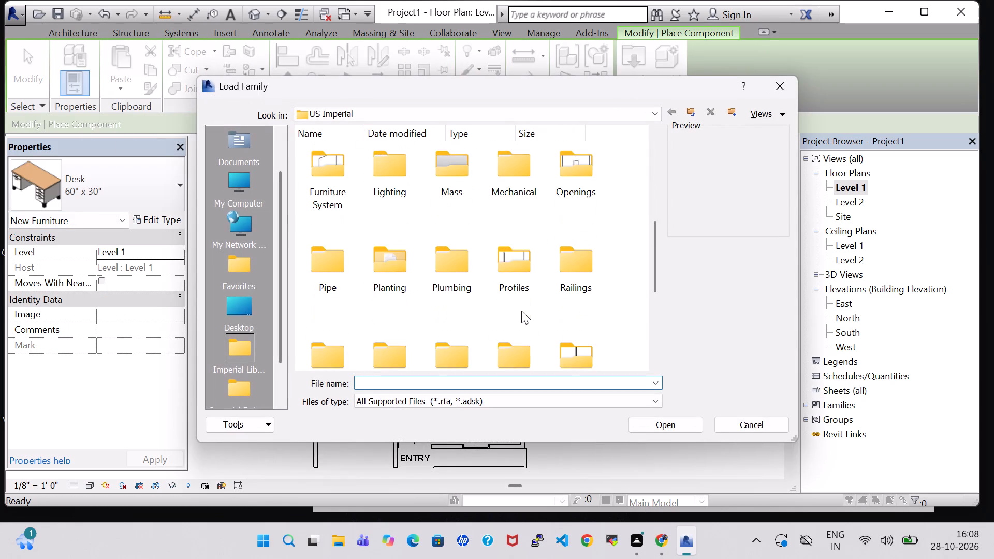
scroll(521, 311, down, 1)
scroll(425, 287, down, 1)
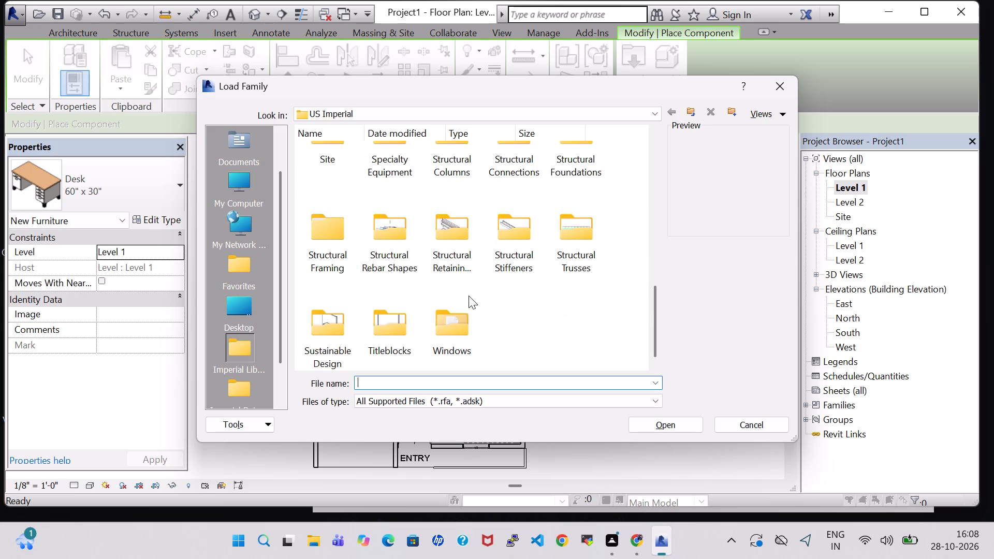
scroll(469, 296, up, 2)
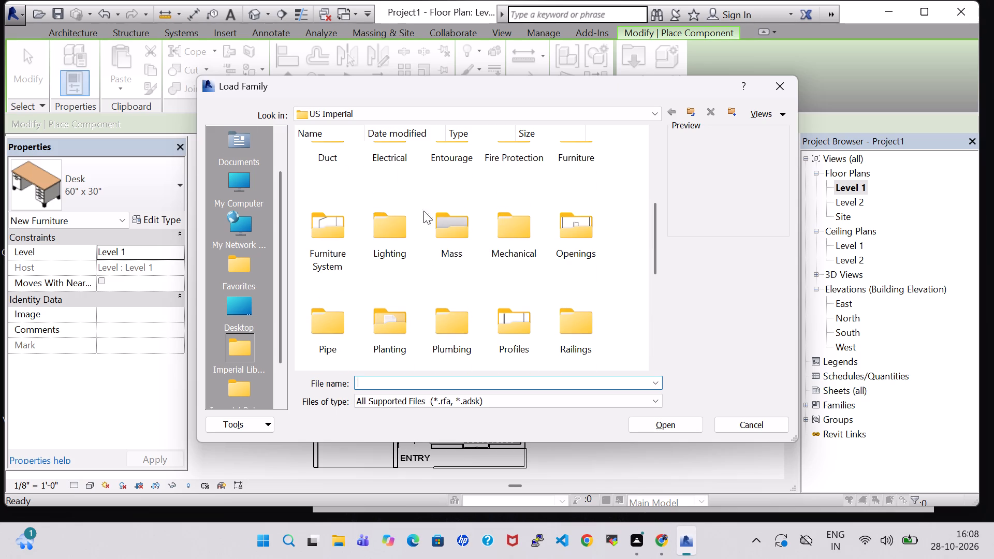
scroll(532, 315, up, 2)
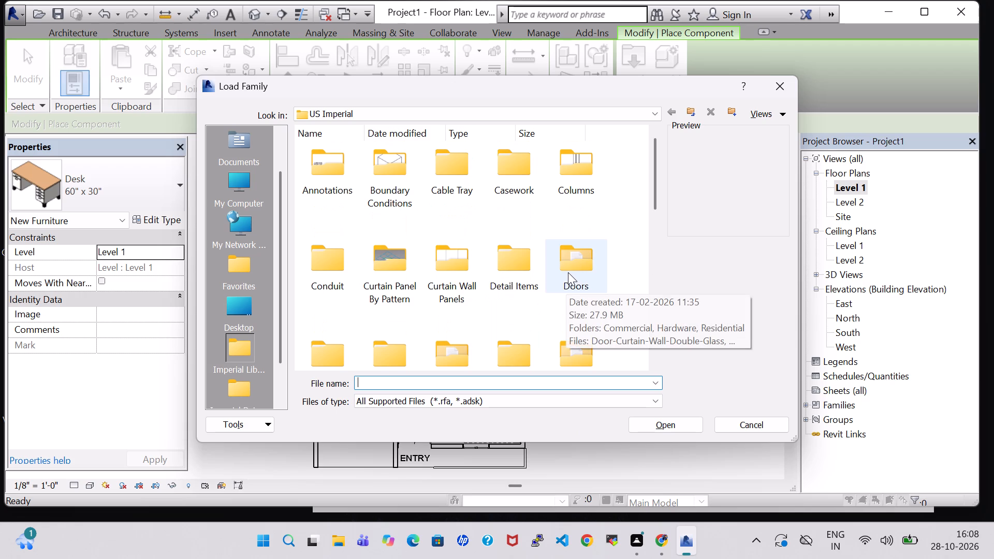
scroll(570, 284, down, 1)
double_click(574, 227)
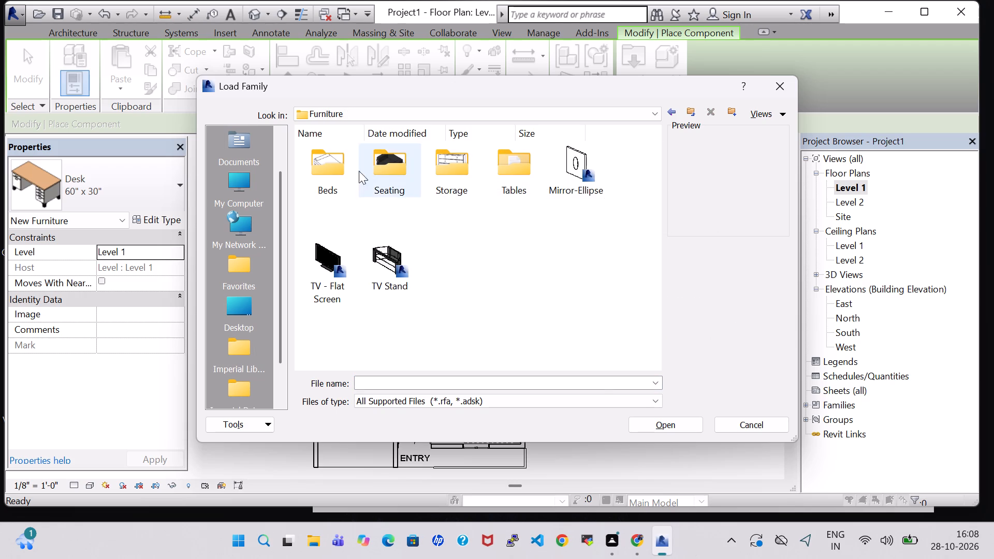
double_click(358, 171)
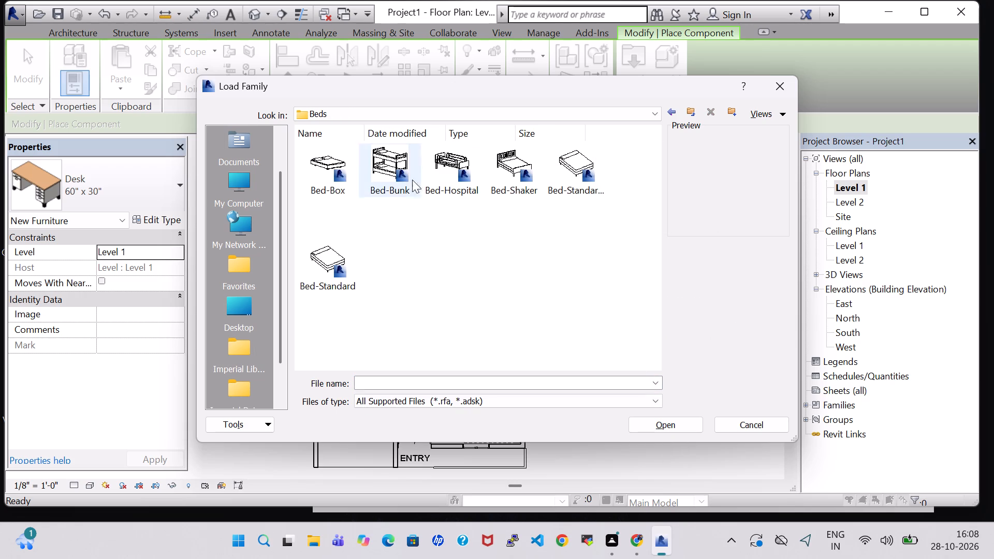
click(573, 169)
click(695, 426)
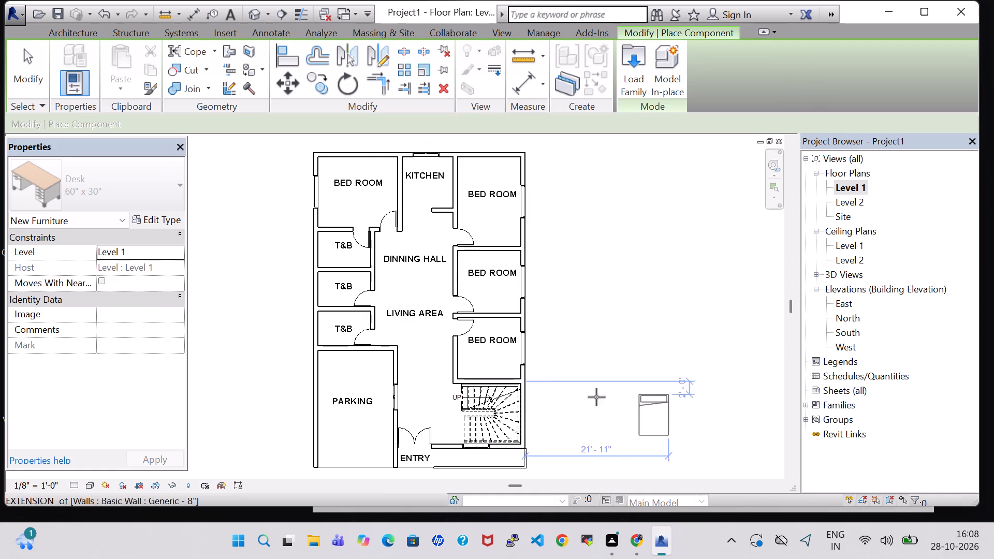
Place a Double 54" x 75" bed in the bedroom next to the stairs, its head against the stair-side wall, about 3'-8" from the door-side wall.
scroll(482, 347, up, 3)
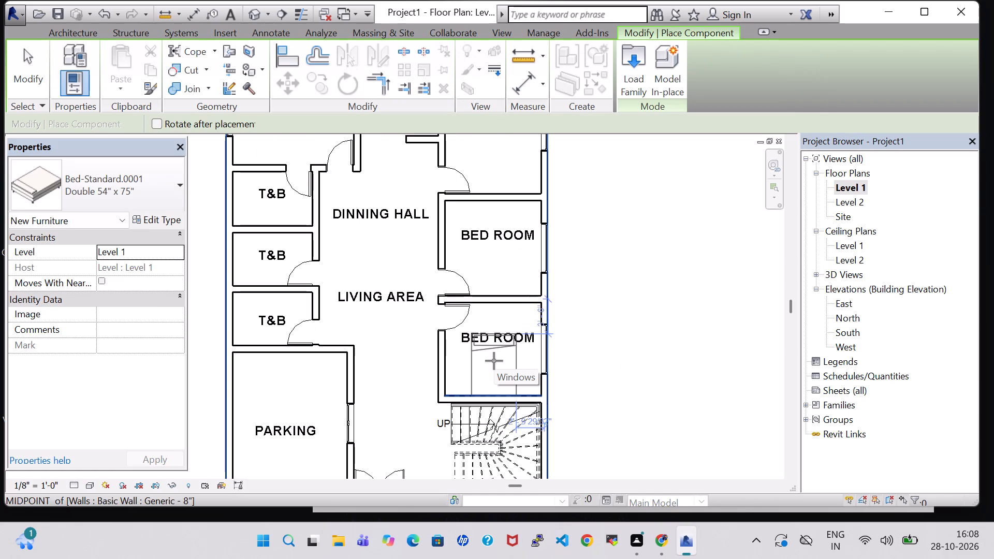
key(space)
key(space)
scroll(494, 361, up, 1)
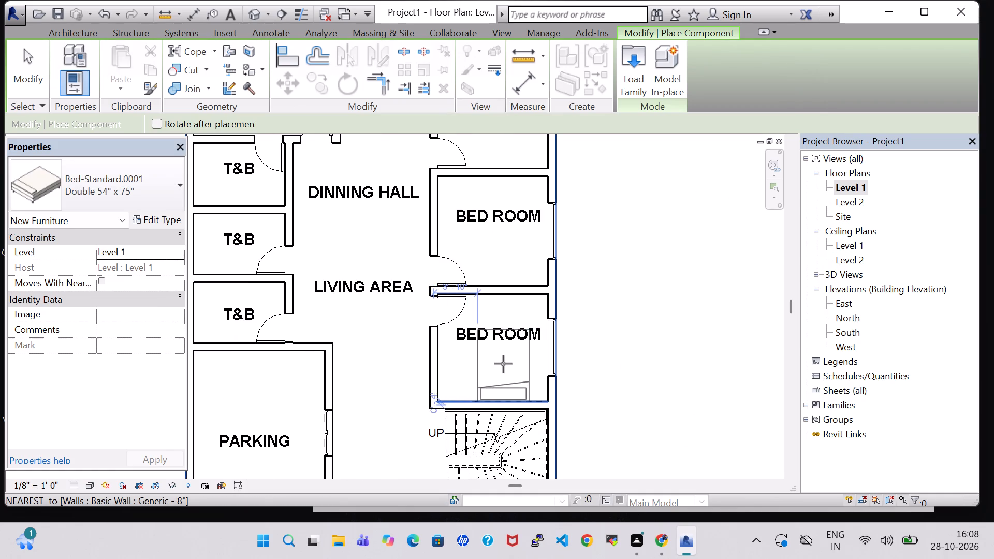
click(501, 364)
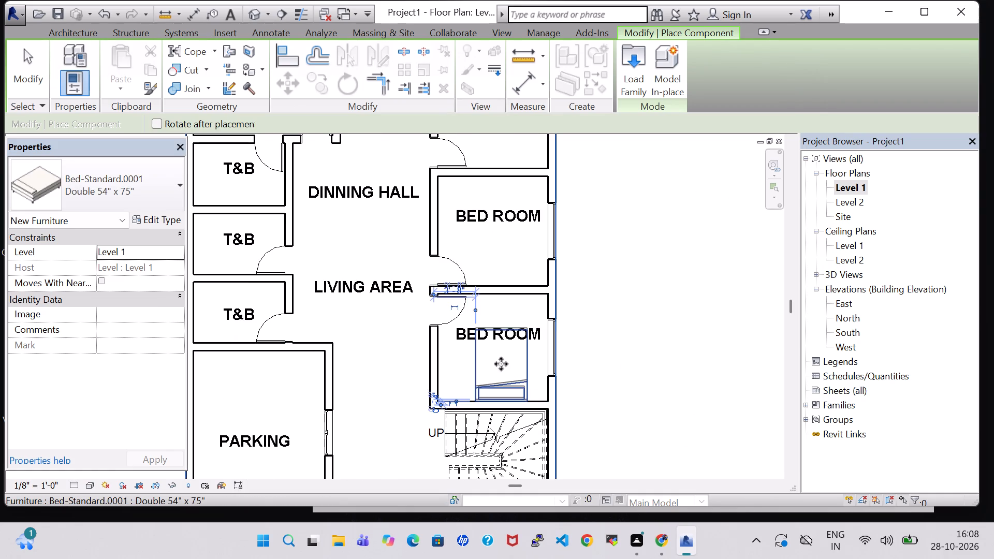
Place a rotated Double 54" x 75" bed in the middle bedroom, head against the corner-bedroom wall, about 2'-10" from the window wall.
middle_drag(505, 333, 510, 377)
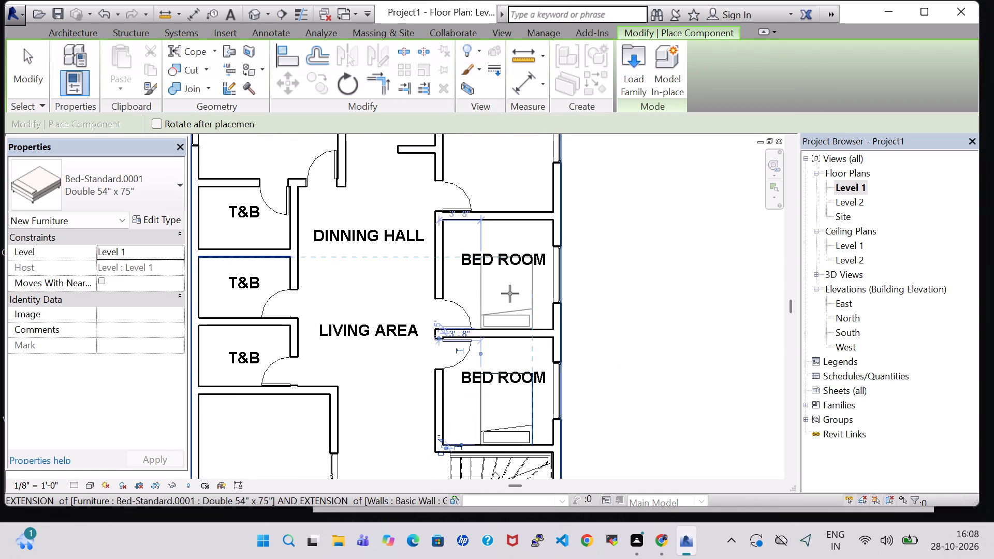
key(space)
key(space)
key(space)
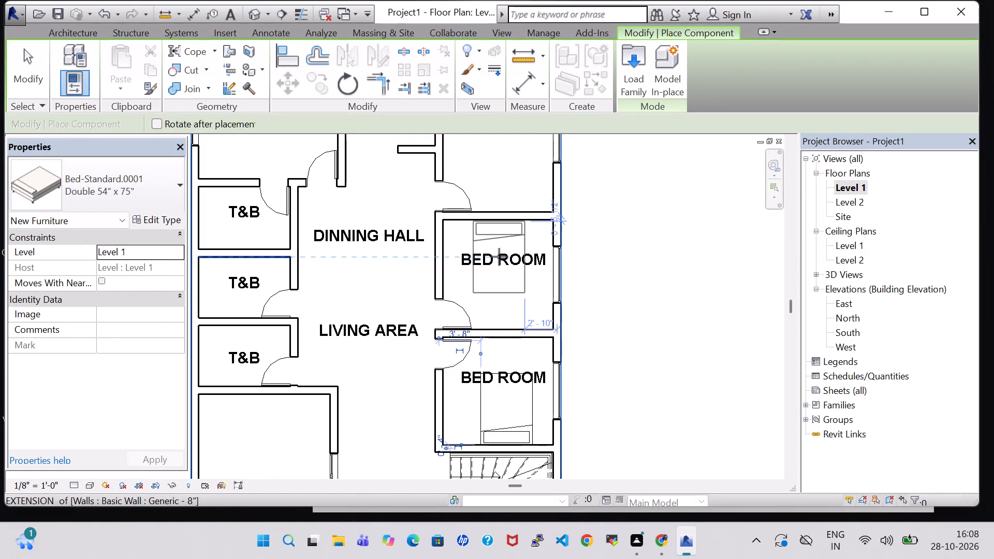
click(499, 257)
Place a double bed in the adjoining corner bedroom, its head against the exterior end wall, about 2'-10" from the window wall.
middle_drag(616, 253, 645, 348)
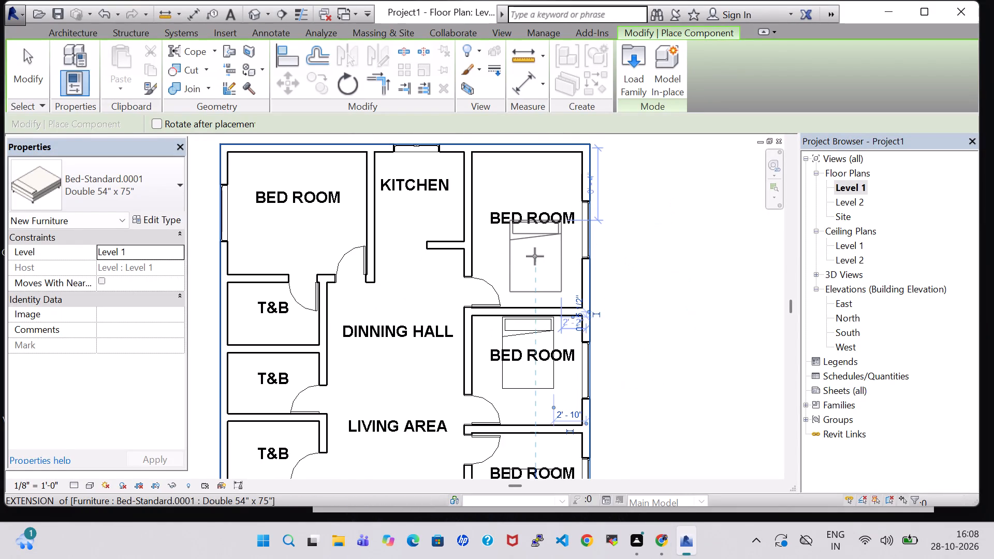
scroll(535, 256, up, 2)
middle_drag(534, 222, 542, 273)
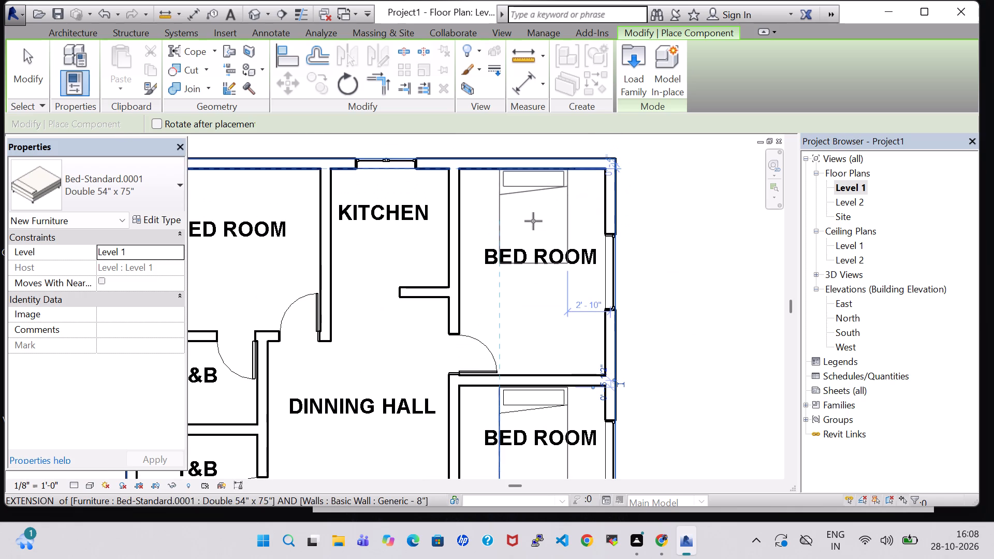
click(533, 221)
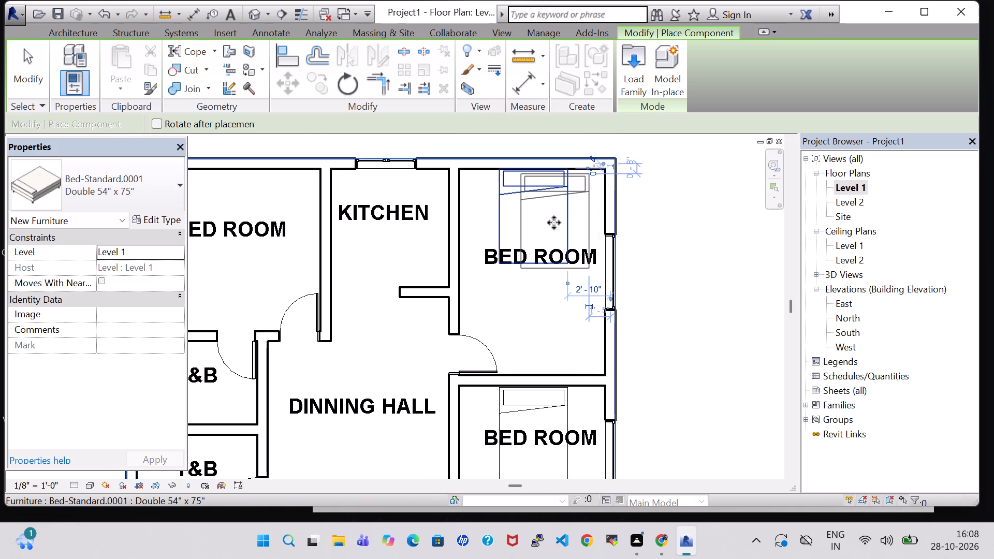
Place a double bed in the corner bedroom across the kitchen, its head against the exterior end wall, and finish placing beds.
middle_drag(677, 265, 726, 275)
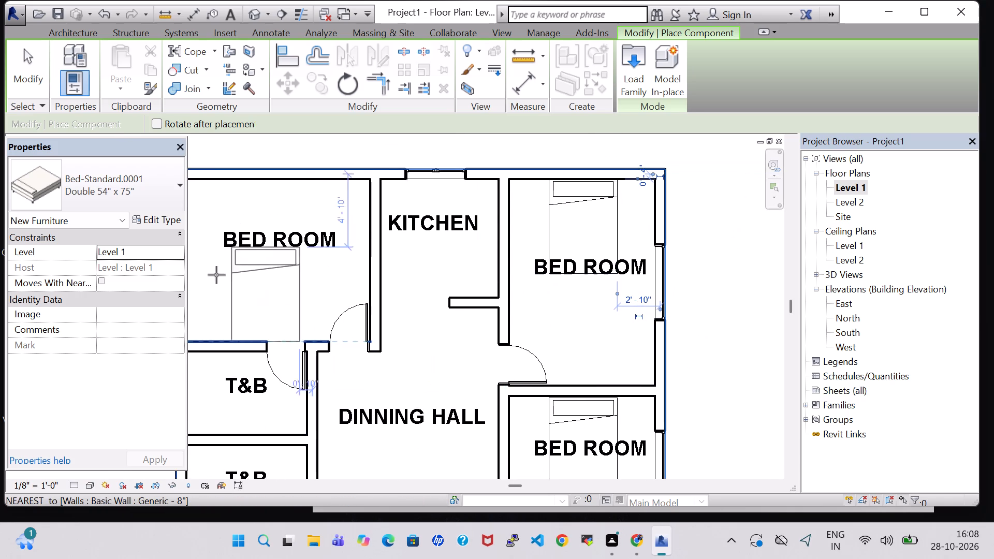
middle_drag(242, 233, 298, 247)
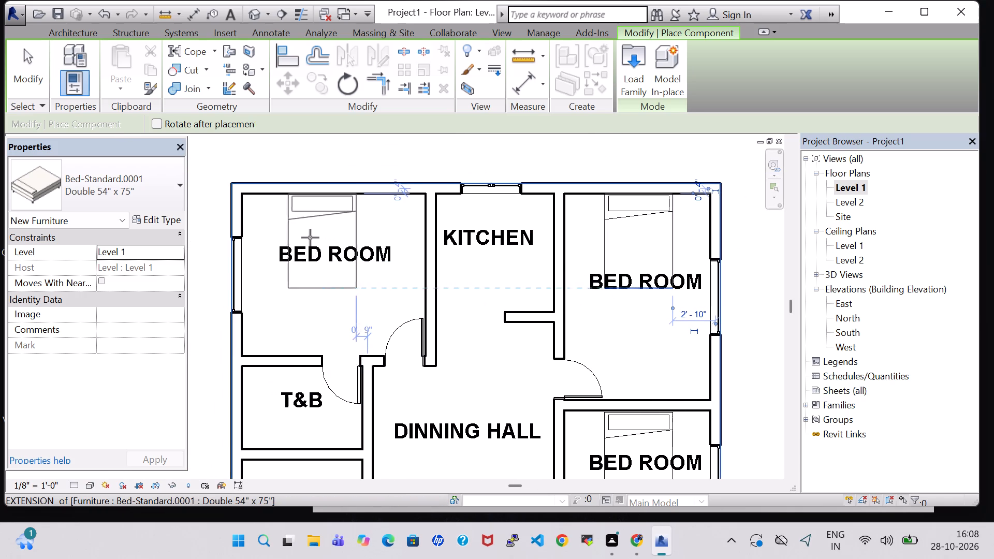
click(303, 238)
key(Escape)
key(Escape)
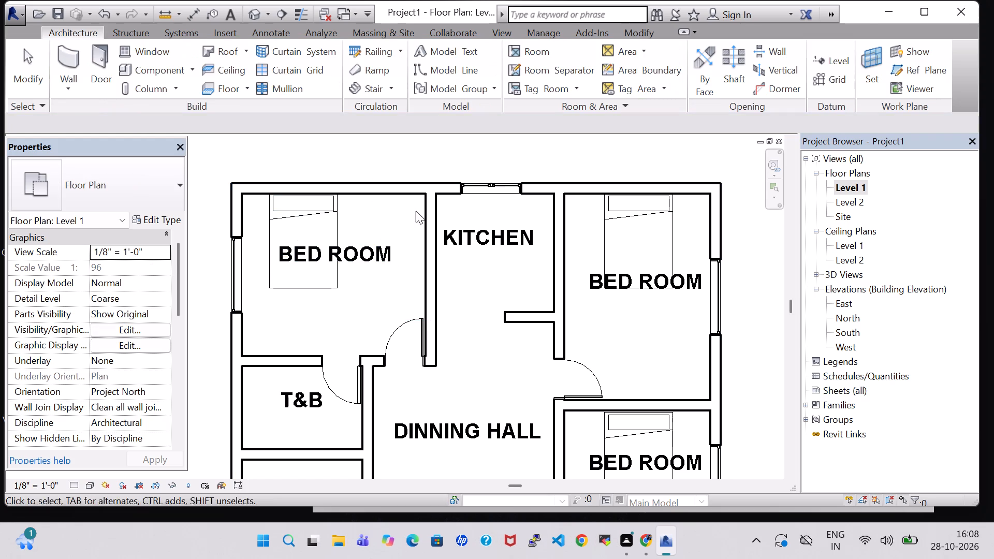
key(Escape)
Load the Table-Night Stand component family from the Tables folder of the US Imperial Furniture library.
click(161, 77)
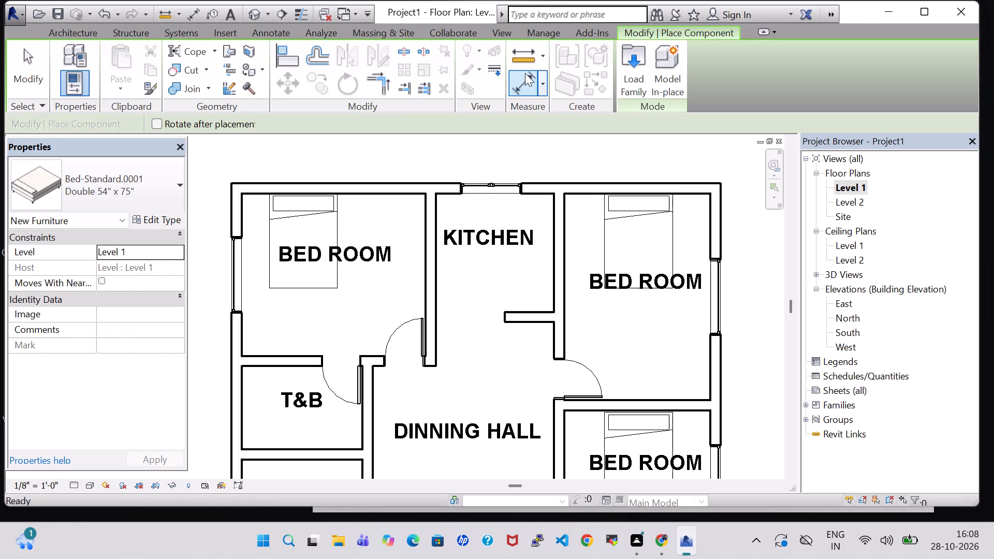
click(626, 83)
scroll(540, 288, down, 1)
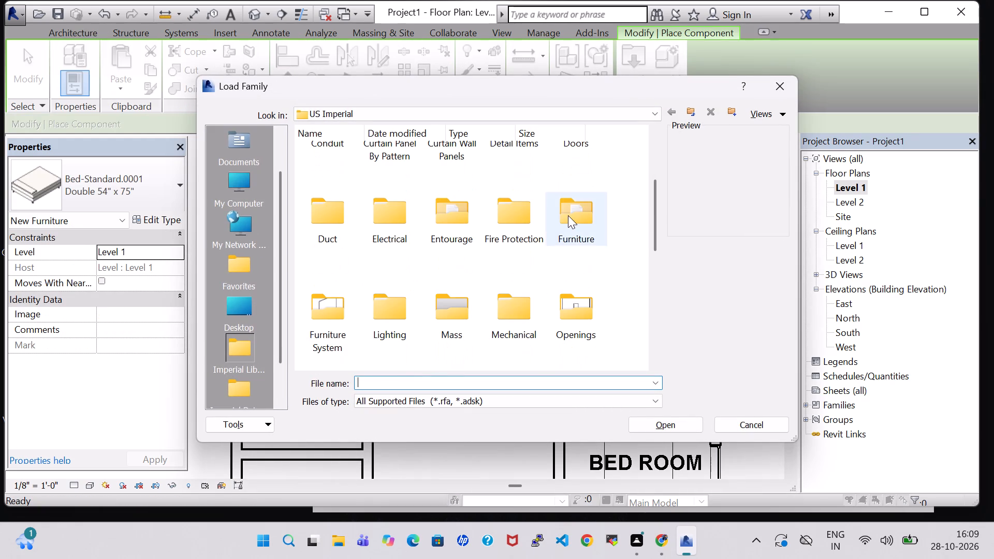
double_click(568, 212)
double_click(513, 165)
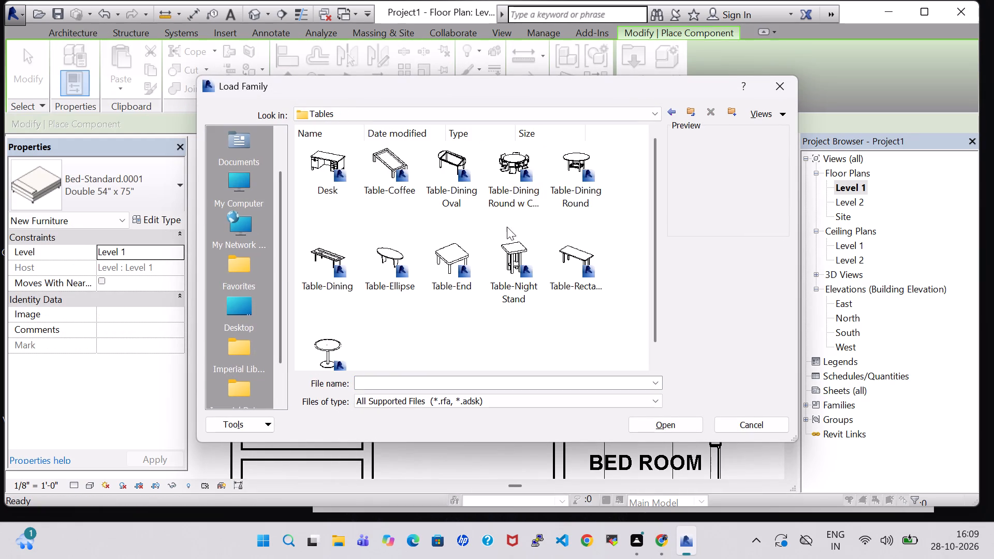
click(504, 247)
click(675, 428)
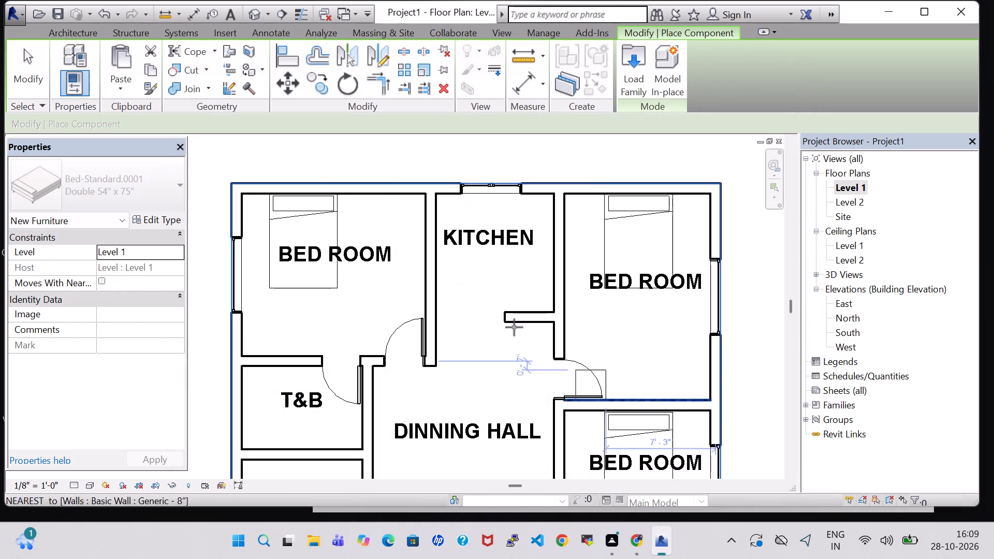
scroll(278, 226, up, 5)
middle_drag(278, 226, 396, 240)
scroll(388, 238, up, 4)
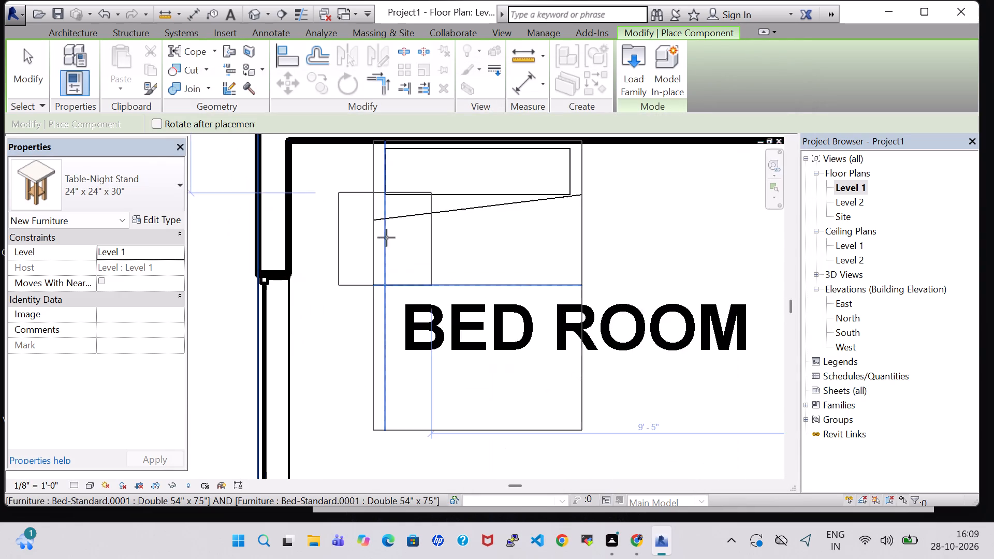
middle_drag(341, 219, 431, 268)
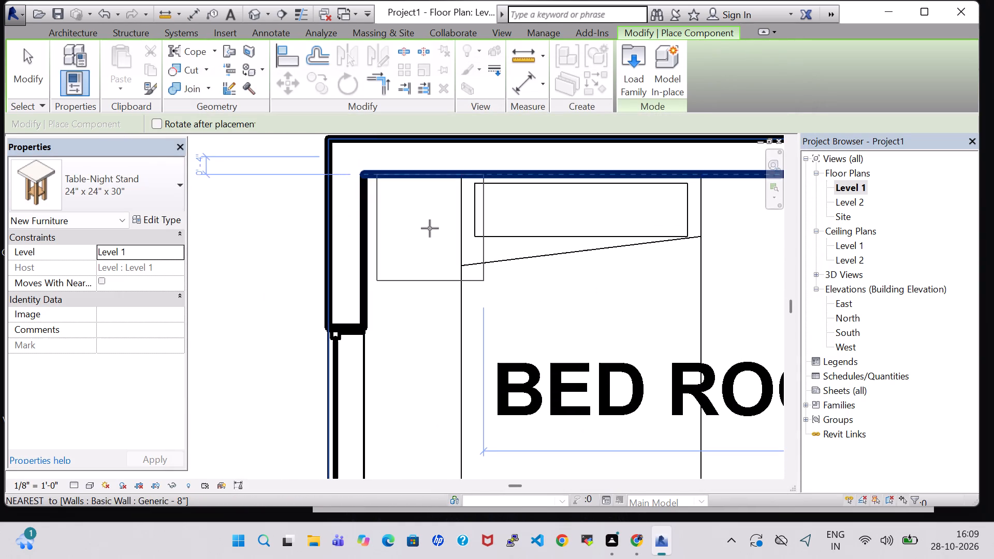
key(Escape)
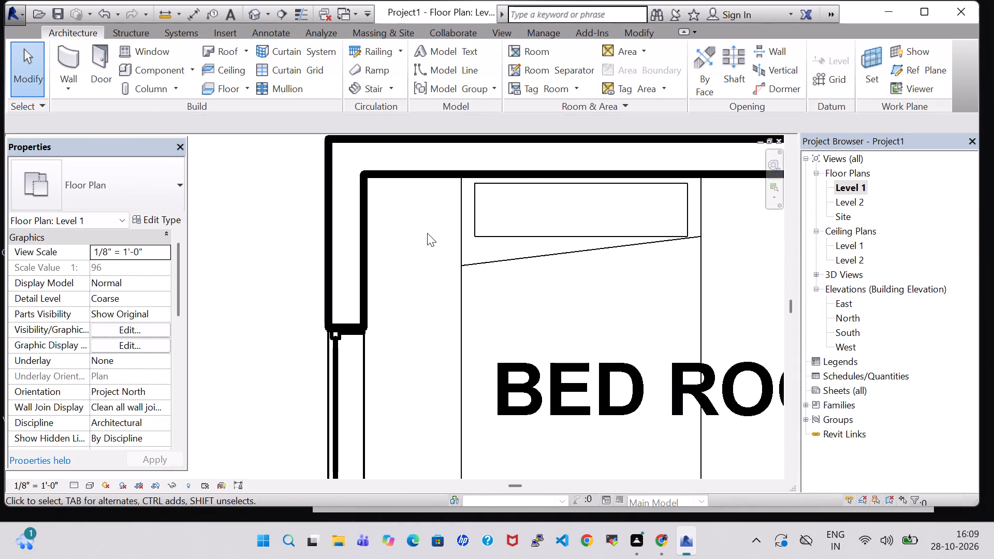
Nudge the bed in the bedroom above the T&B toward the kitchen wall, to about 5'-3" from it, leaving room for a night stand.
click(522, 240)
key(Right)
key(Right)
key(Right)
key(Right)
key(Right)
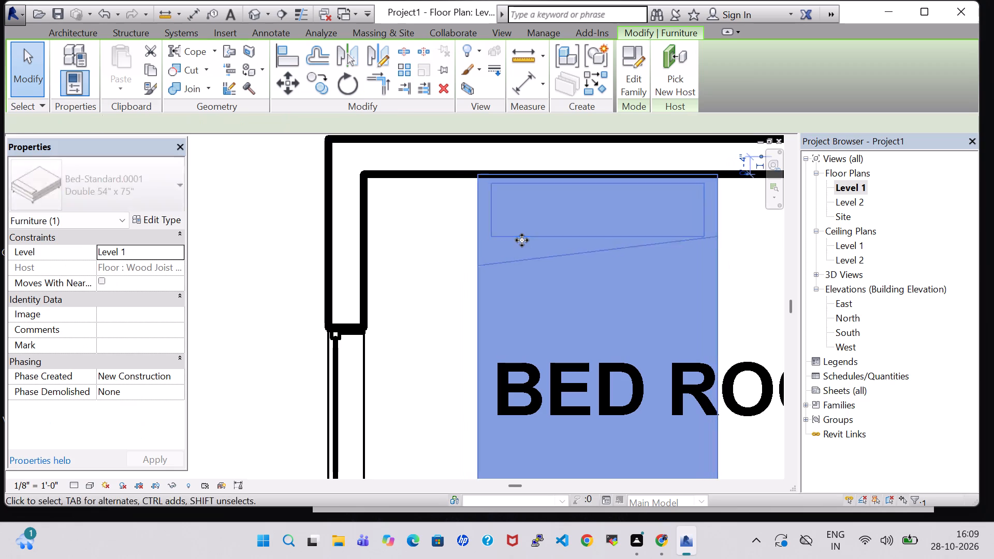
key(Right)
key(Right)
key(Down)
key(Down)
key(Right)
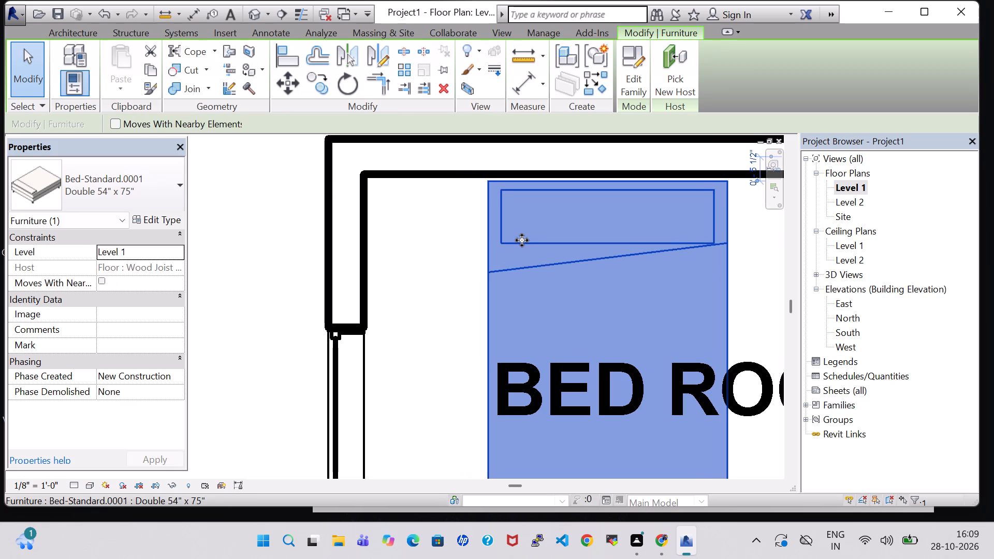
key(Right)
key(Right)
key(Up)
key(Right)
key(Right)
key(Right)
key(Right)
key(Right)
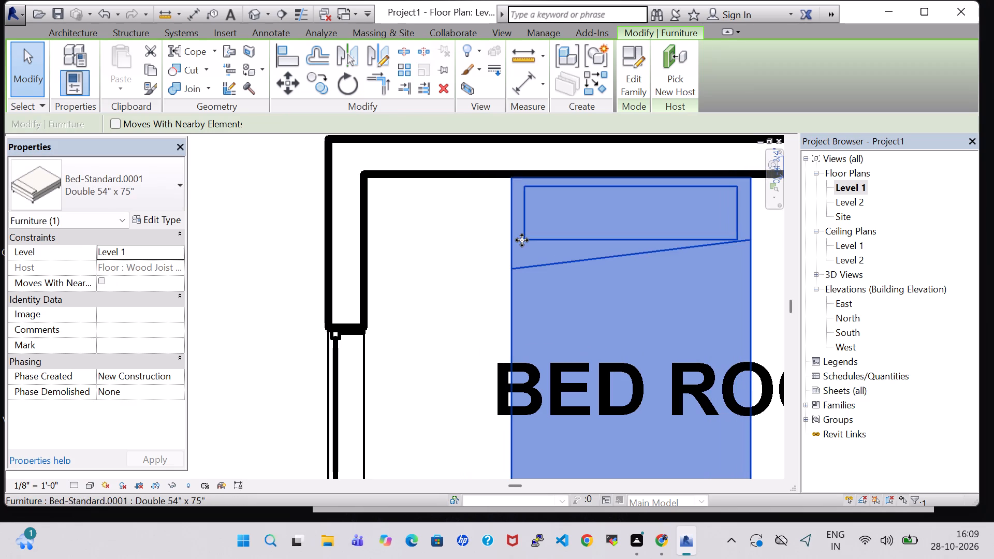
Place 24" x 24" x 30" night stands on both sides of that bed, near the exterior end wall.
click(80, 31)
click(168, 71)
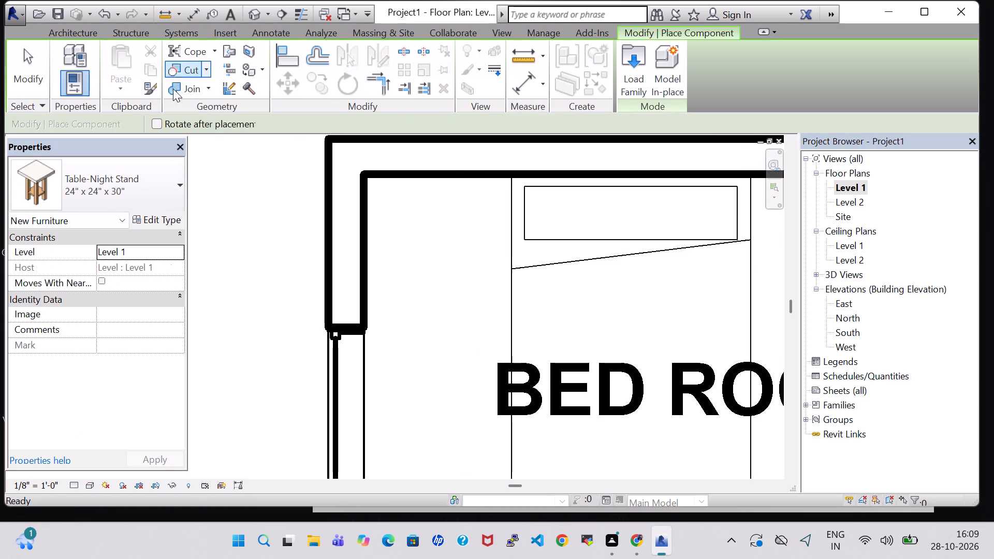
click(433, 234)
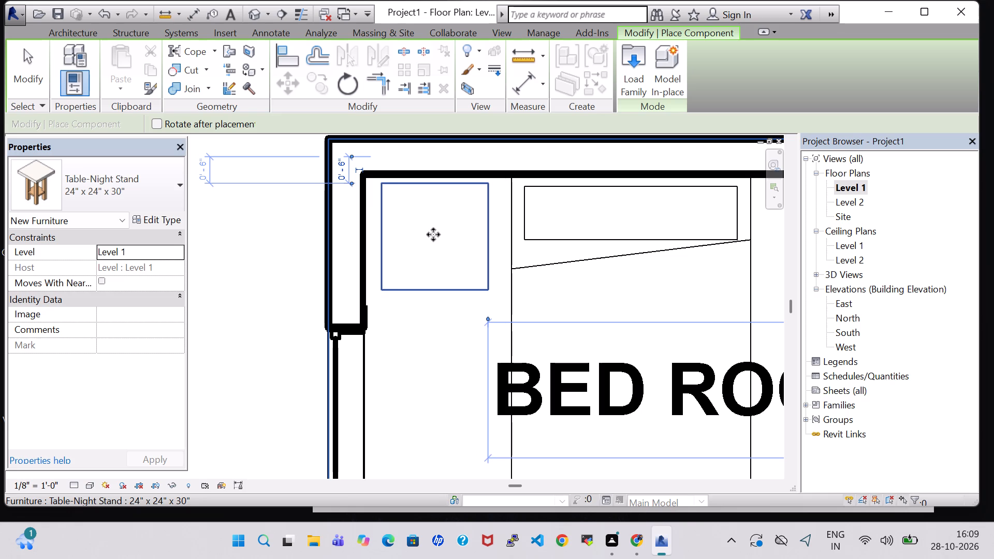
scroll(433, 234, down, 3)
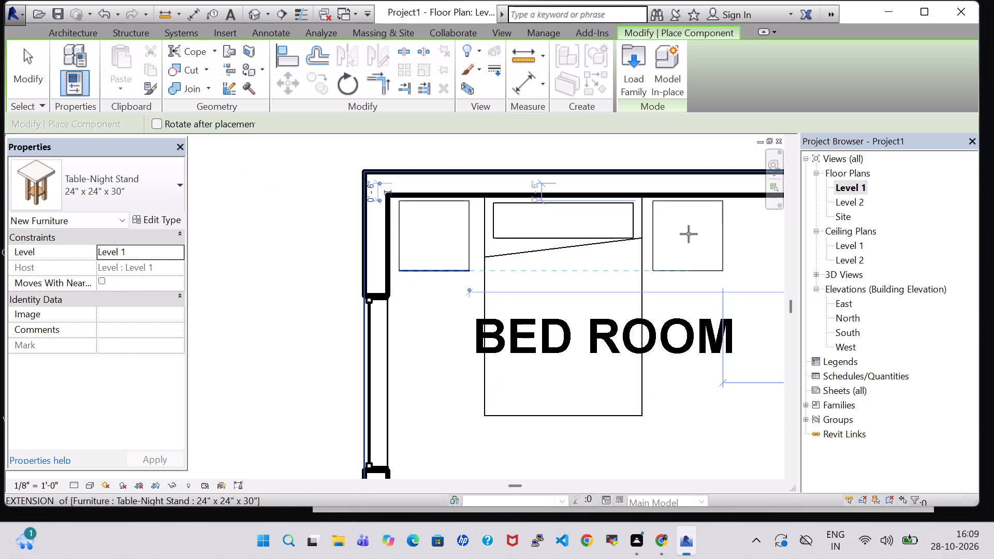
click(689, 234)
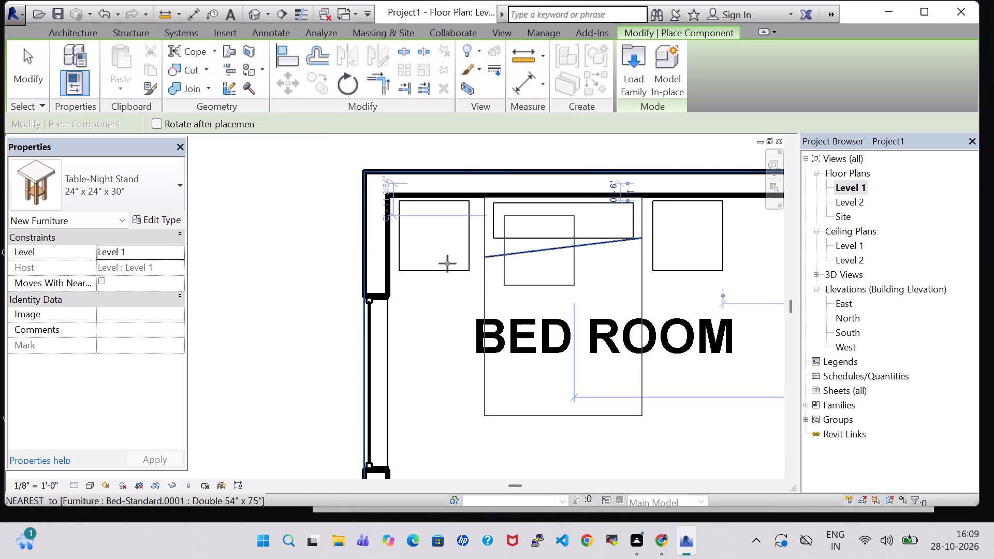
scroll(414, 271, down, 1)
key(Escape)
key(Escape)
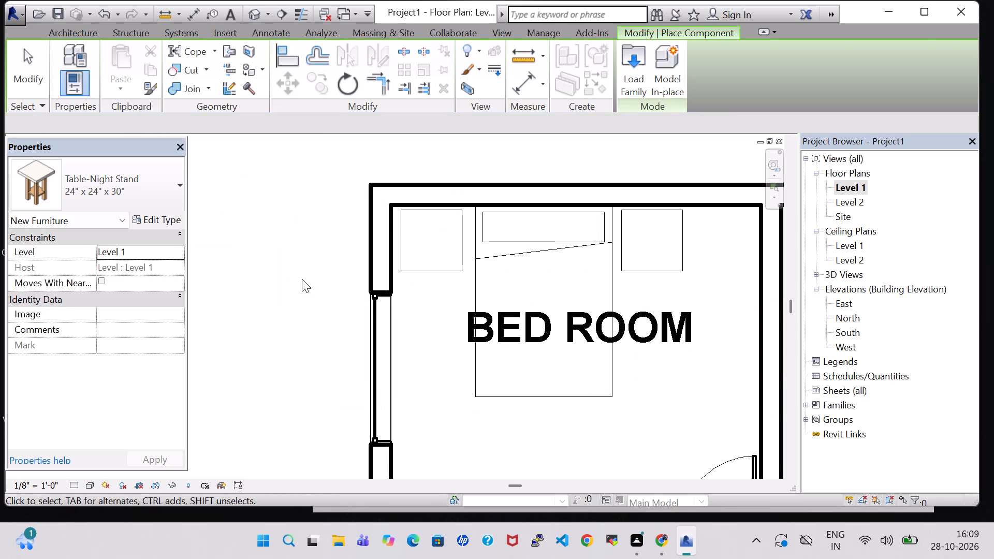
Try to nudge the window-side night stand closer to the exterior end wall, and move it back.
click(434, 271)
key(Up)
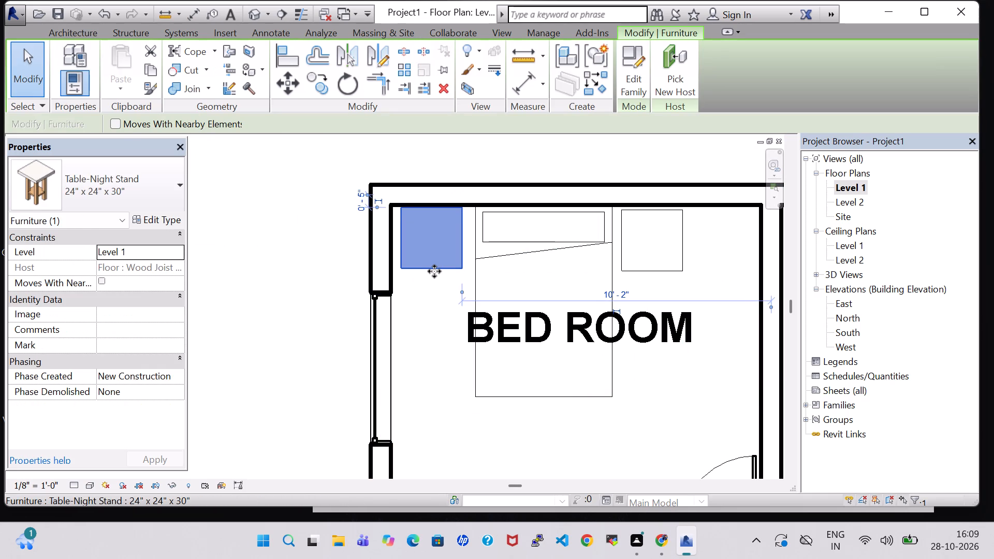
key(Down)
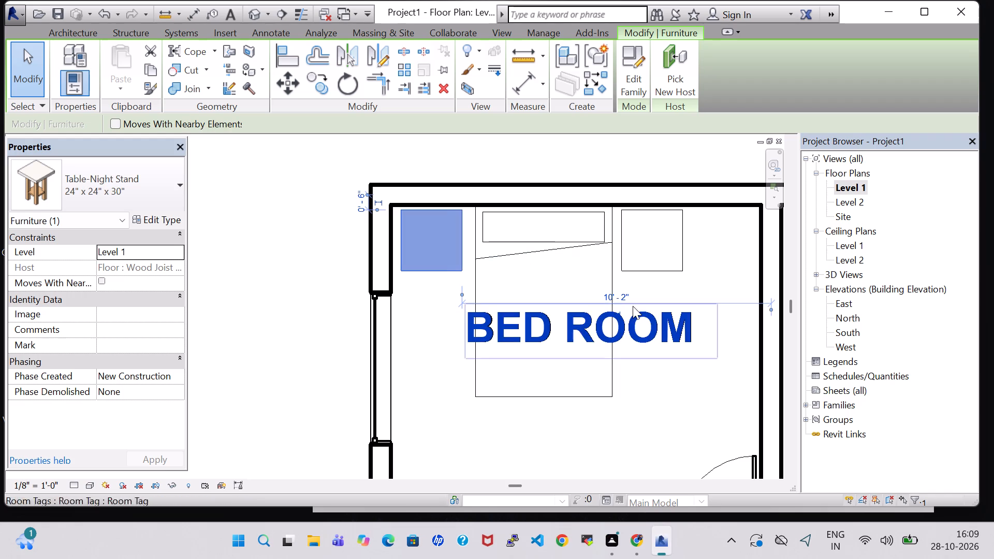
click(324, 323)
Nudge the bed toward the window-side night stand, to about 5'-6" from the kitchen wall.
middle_drag(626, 300, 501, 302)
scroll(501, 302, down, 2)
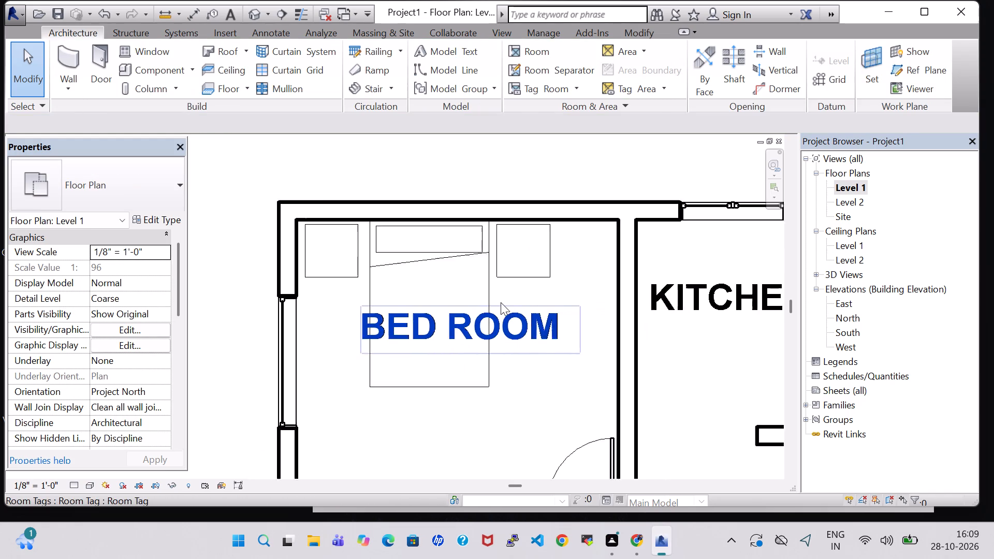
scroll(501, 302, down, 3)
middle_drag(614, 350, 567, 313)
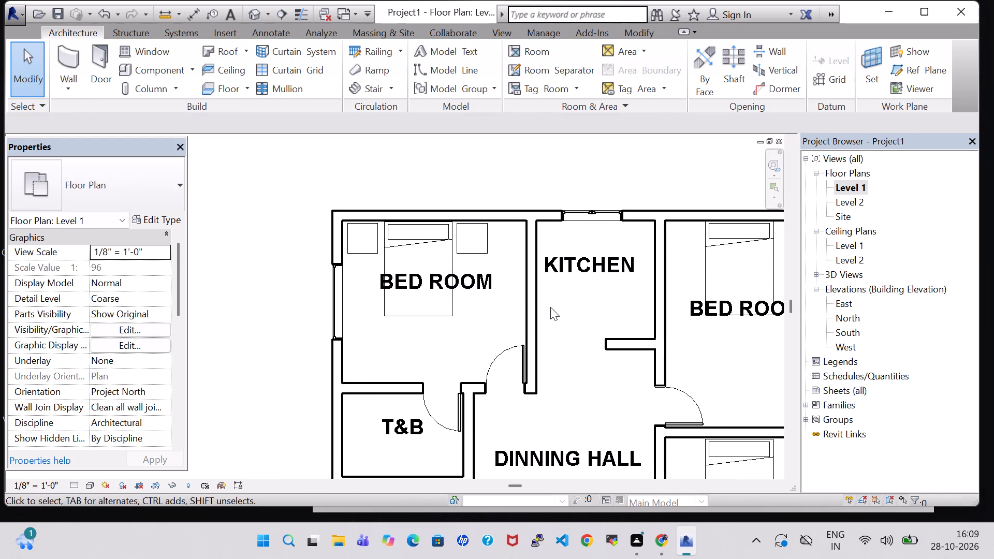
click(430, 237)
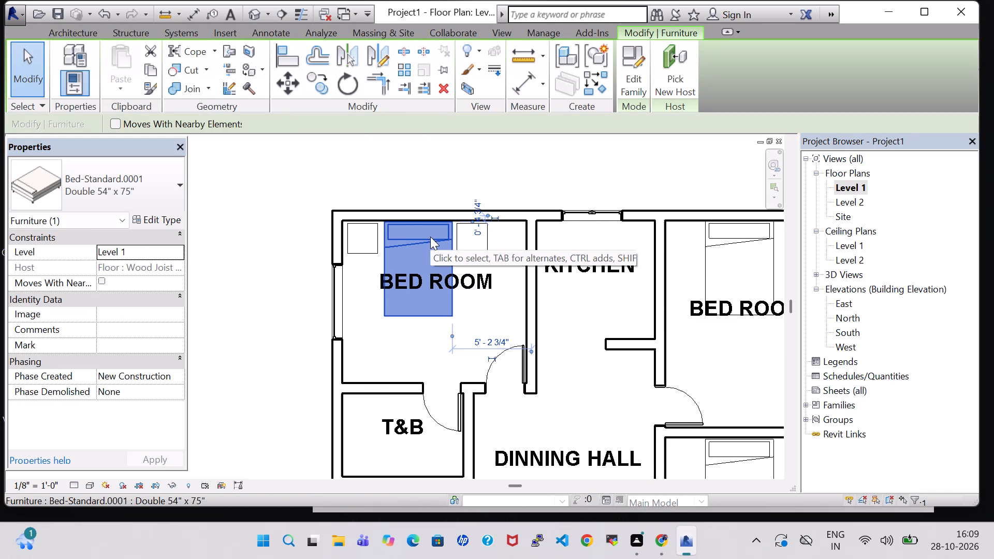
key(Left)
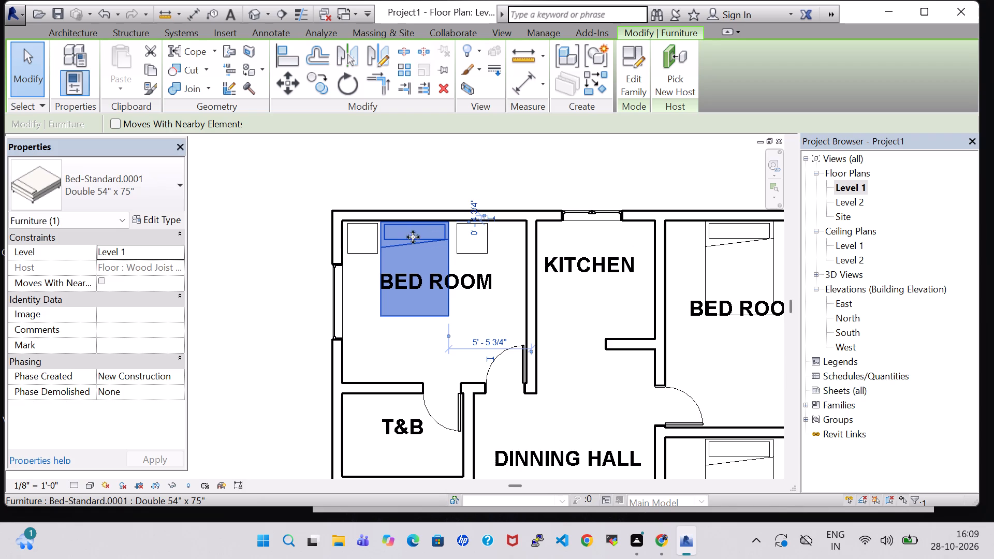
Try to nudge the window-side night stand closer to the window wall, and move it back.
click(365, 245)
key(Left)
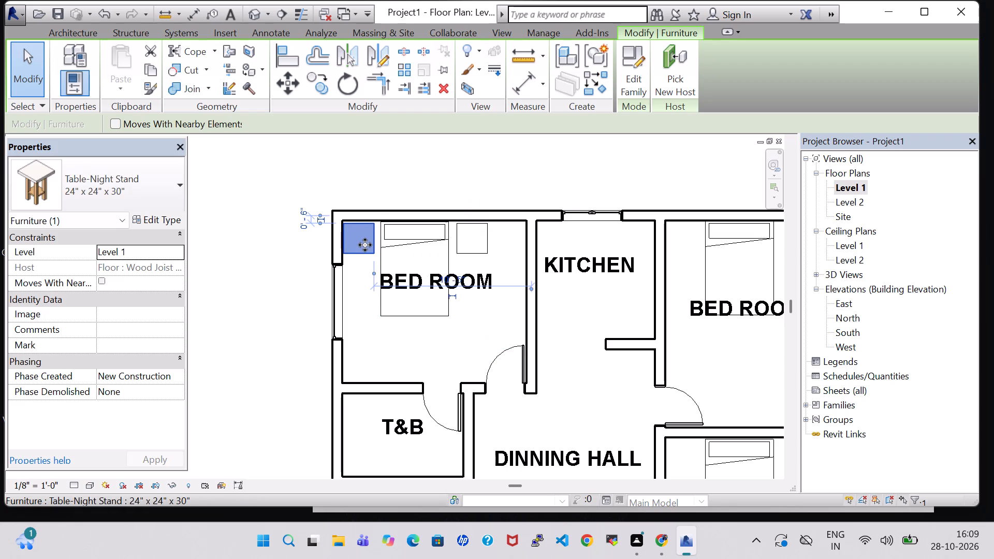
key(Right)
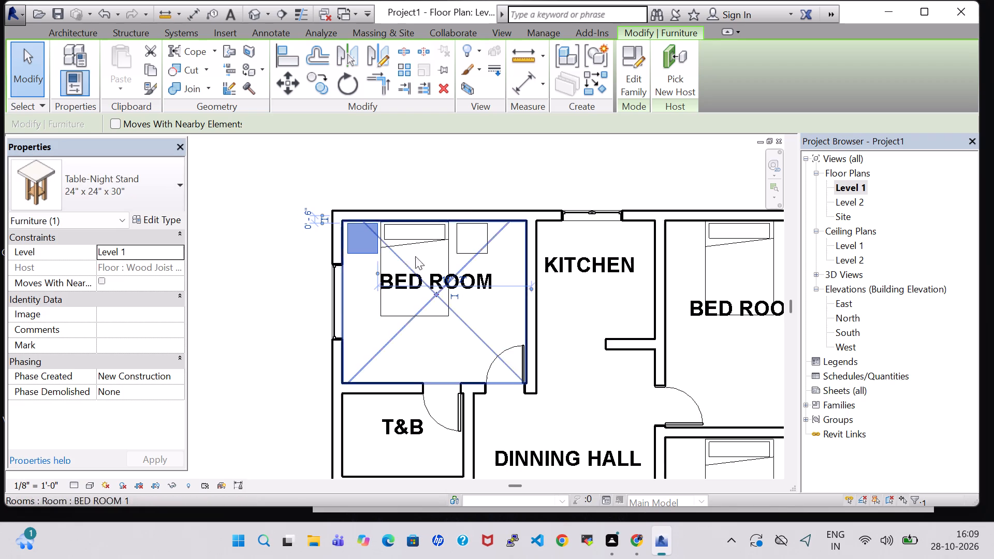
Nudge the kitchen-side night stand up against the bed, about 3'-5" from the kitchen wall.
click(483, 249)
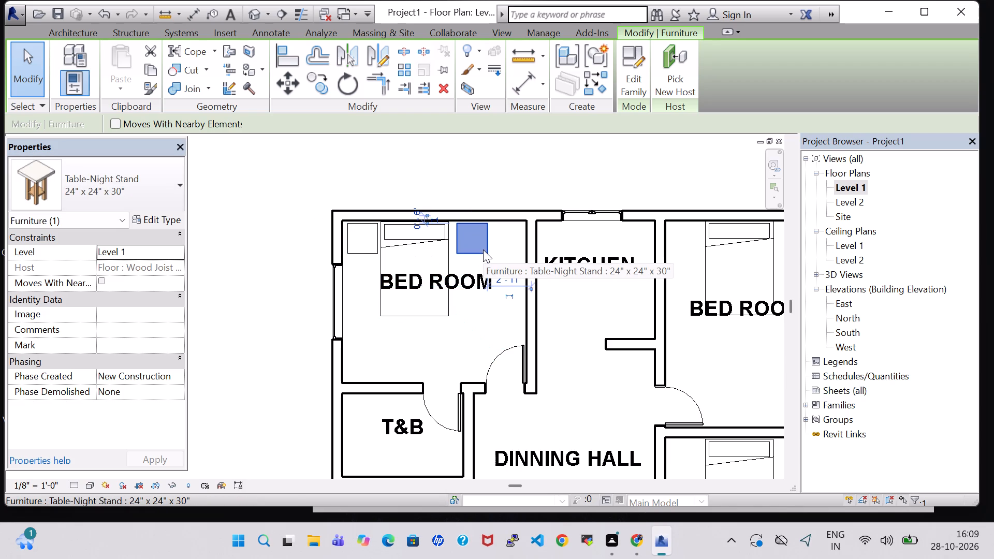
key(Left)
key(Left)
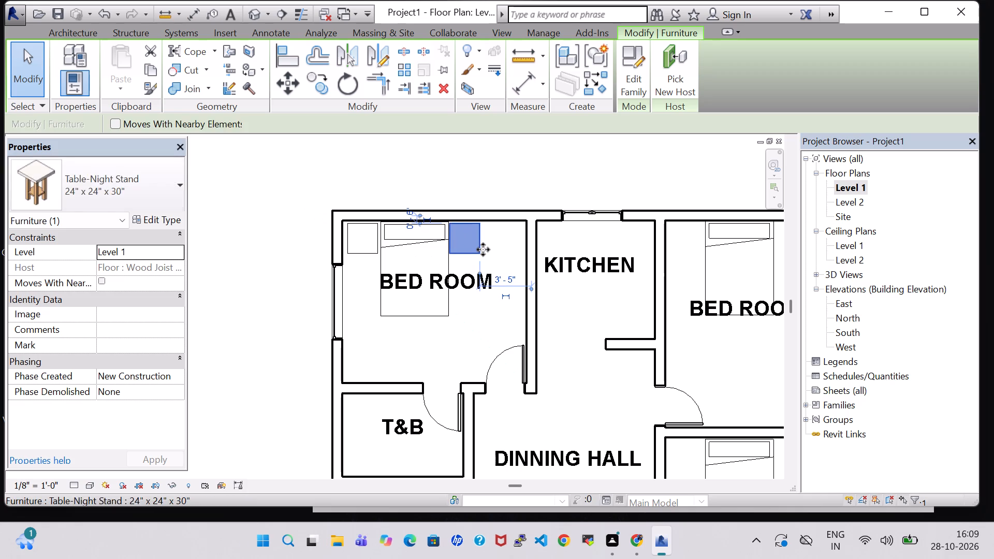
key(Up)
key(Right)
key(Down)
key(Left)
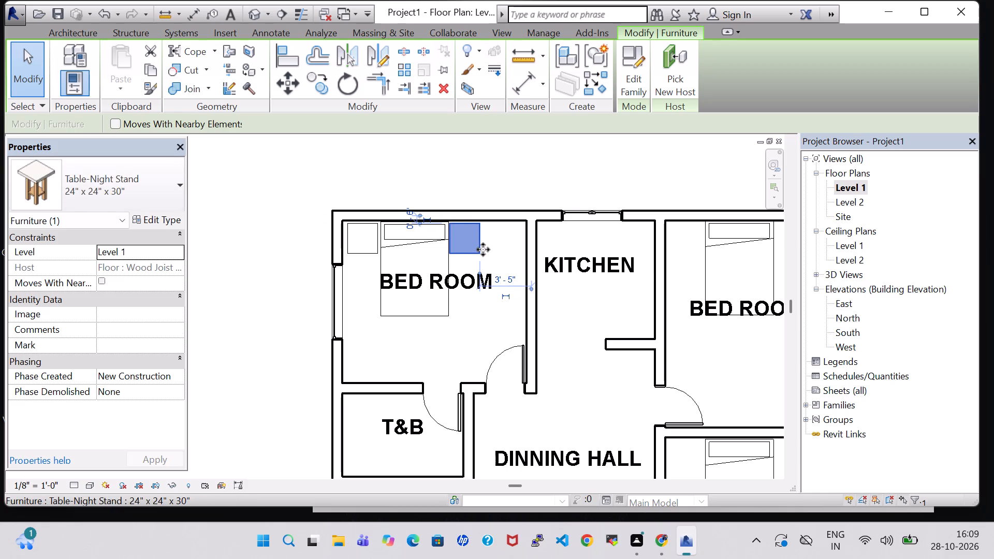
click(474, 178)
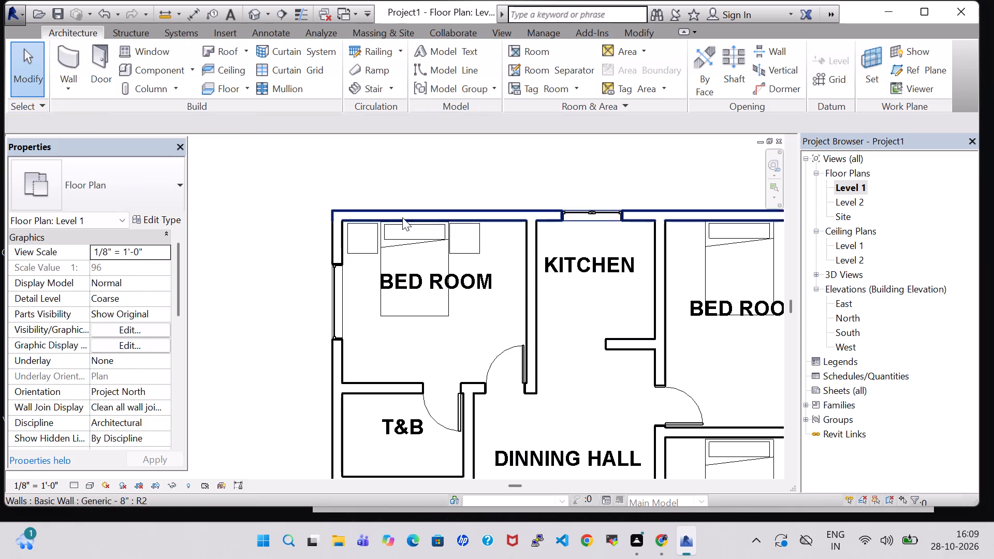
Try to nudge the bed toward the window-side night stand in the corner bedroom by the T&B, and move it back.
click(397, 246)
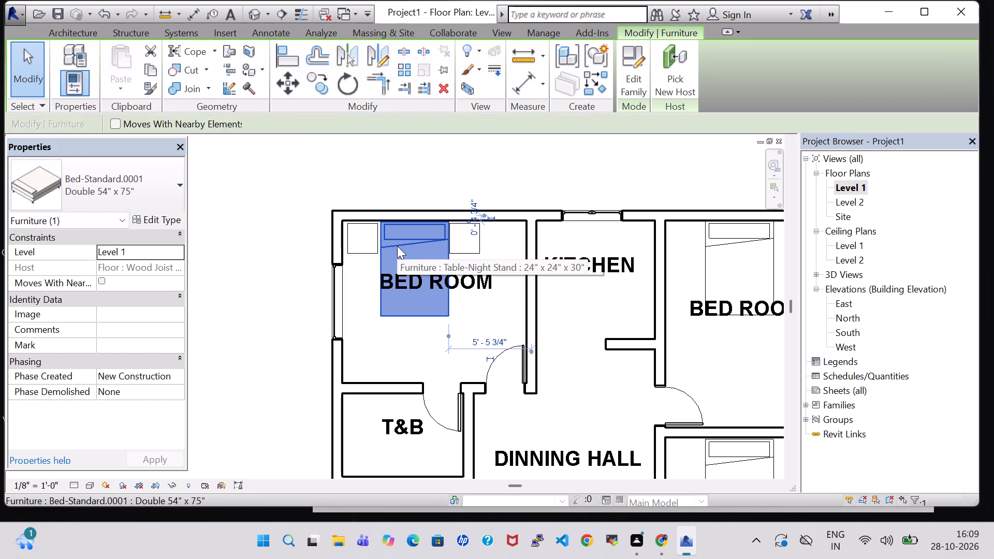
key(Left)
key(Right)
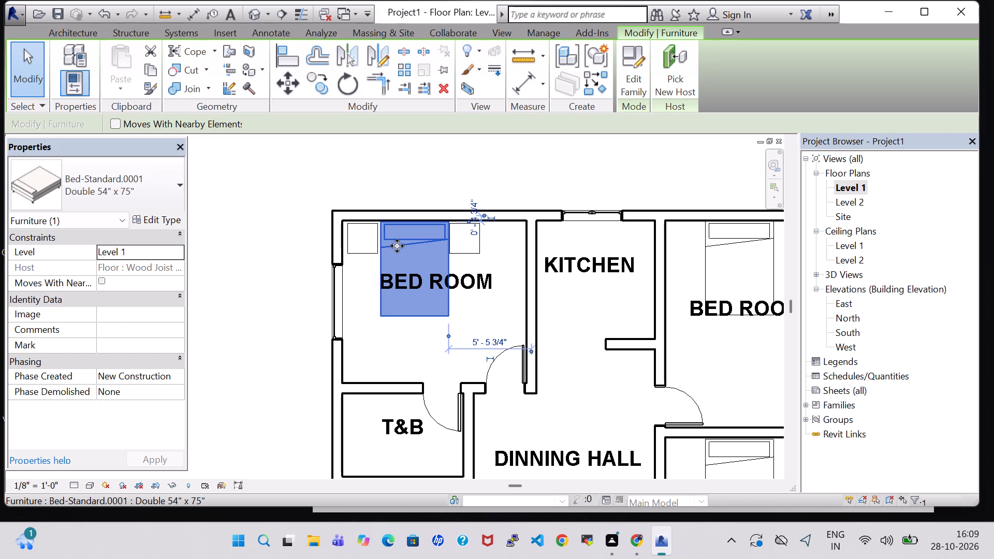
Nudge the kitchen-side night stand in the same bedroom slightly away from the bed, toward the kitchen wall.
click(477, 254)
key(Right)
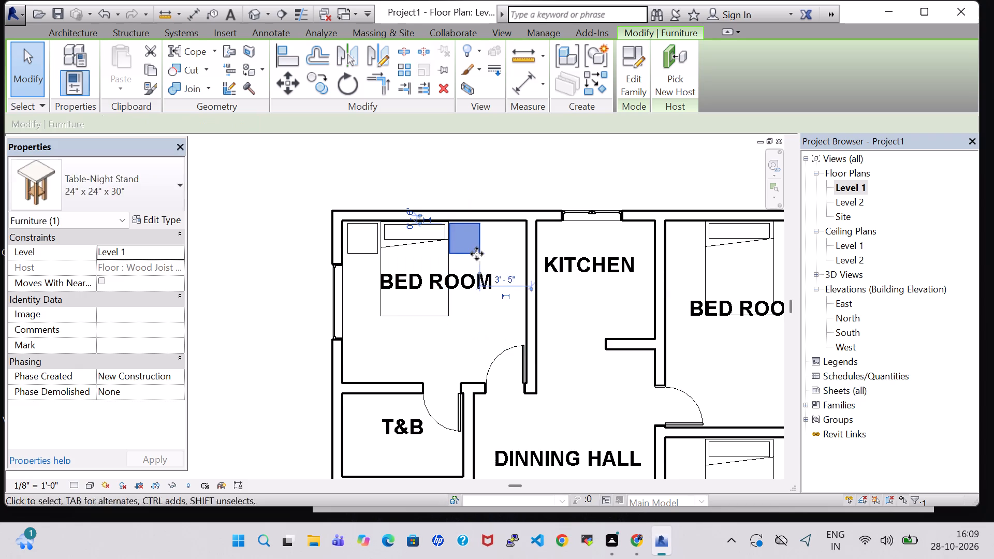
click(495, 142)
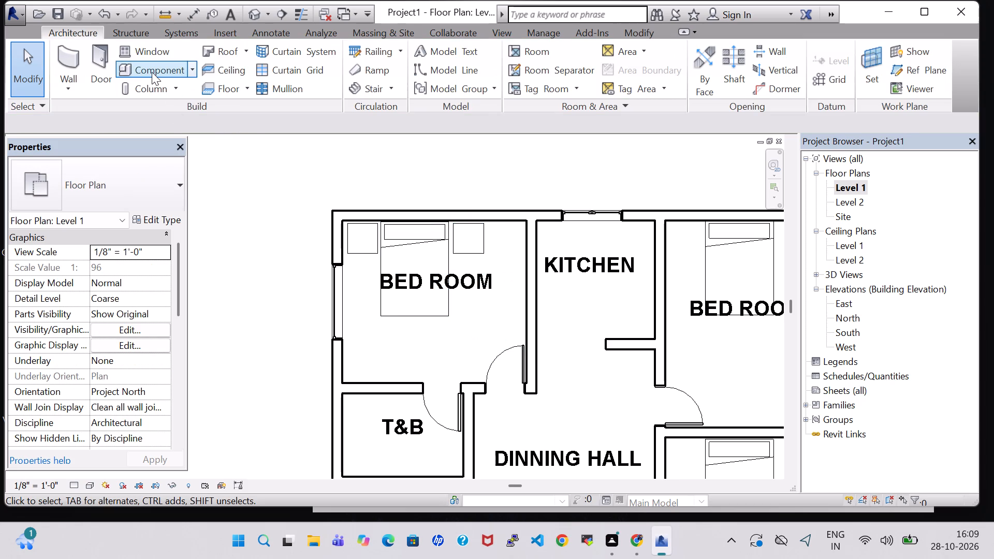
Place 24" x 24" x 30" night stands on both sides of the bed in the corner bedroom across the kitchen.
click(152, 72)
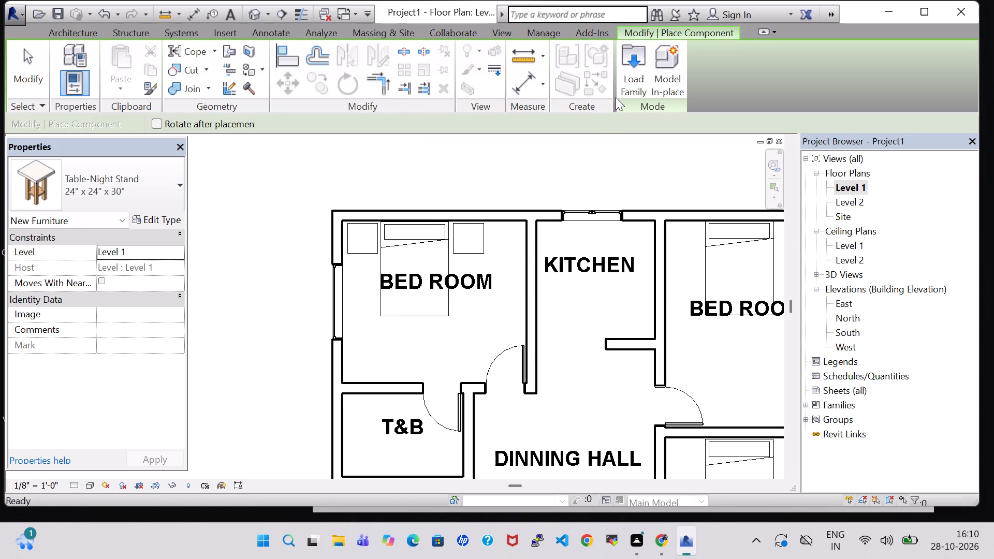
middle_drag(588, 257, 463, 270)
scroll(521, 266, down, 1)
scroll(559, 273, up, 4)
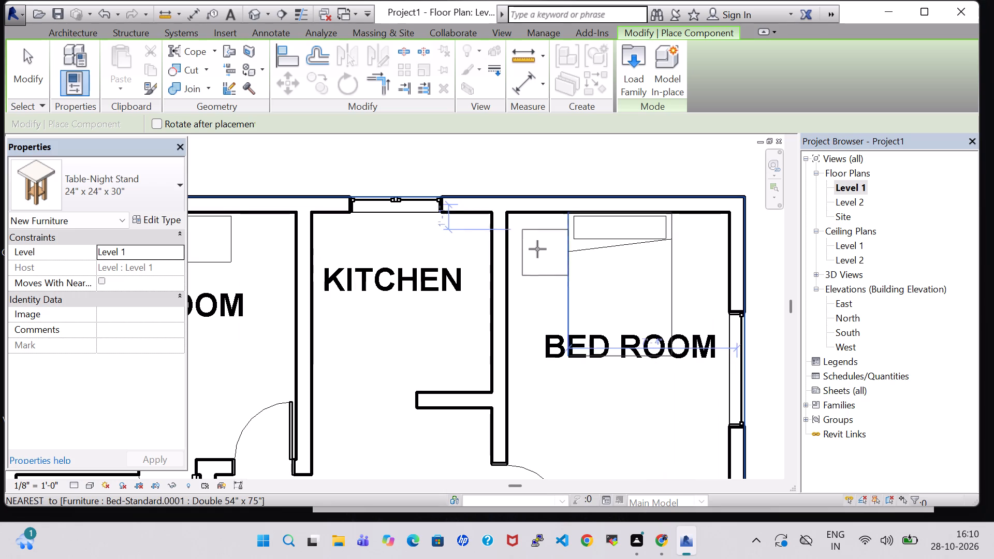
click(538, 240)
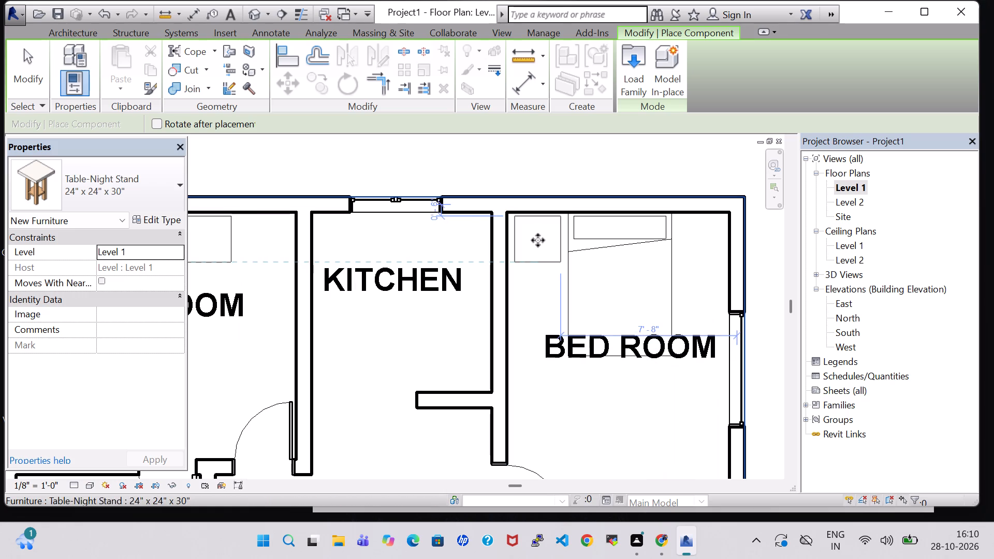
click(702, 229)
Place 24" x 24" x 30" night stands on both sides of the bed in the middle bedroom beside the dining hall.
middle_drag(636, 303, 540, 255)
scroll(545, 261, down, 4)
middle_drag(534, 365, 511, 271)
scroll(467, 345, up, 3)
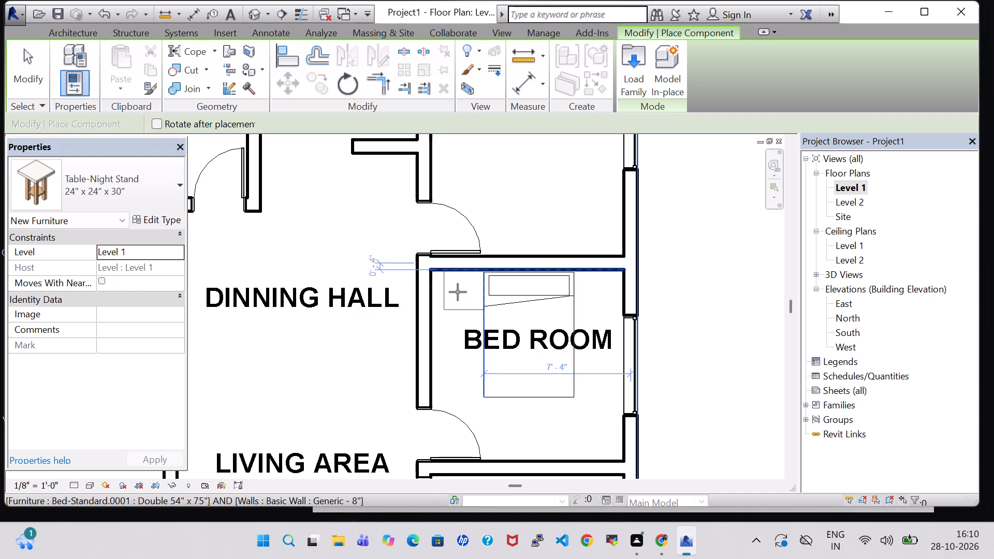
click(458, 292)
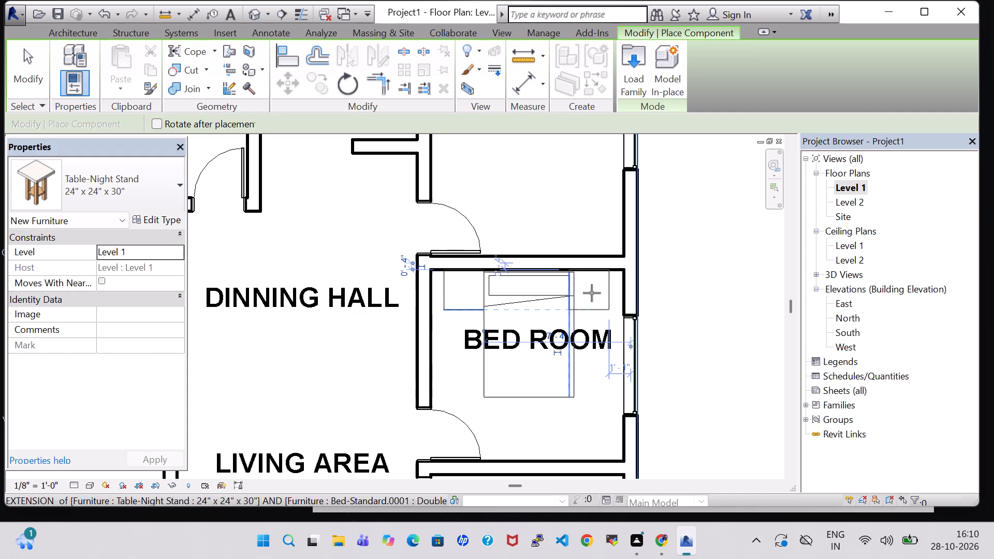
click(600, 294)
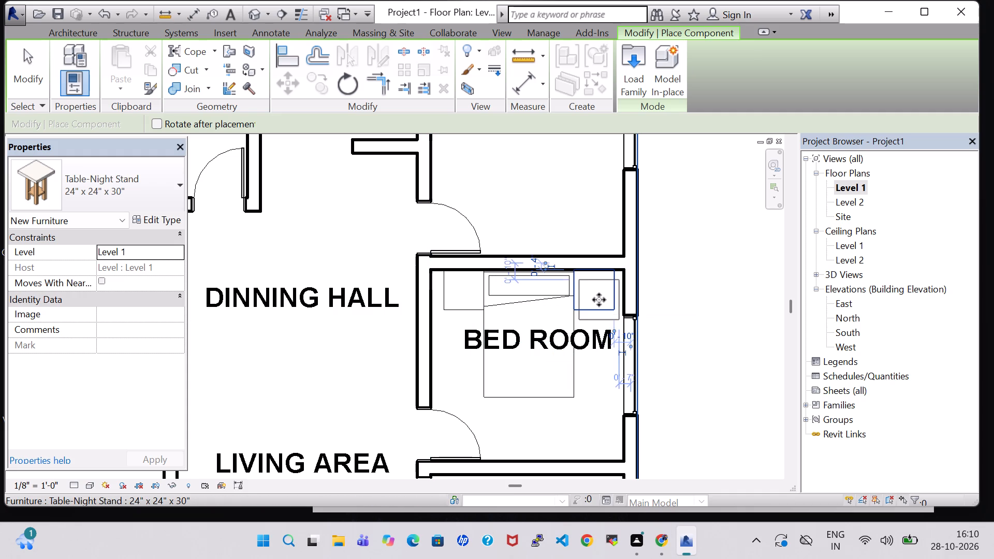
key(Escape)
key(Escape)
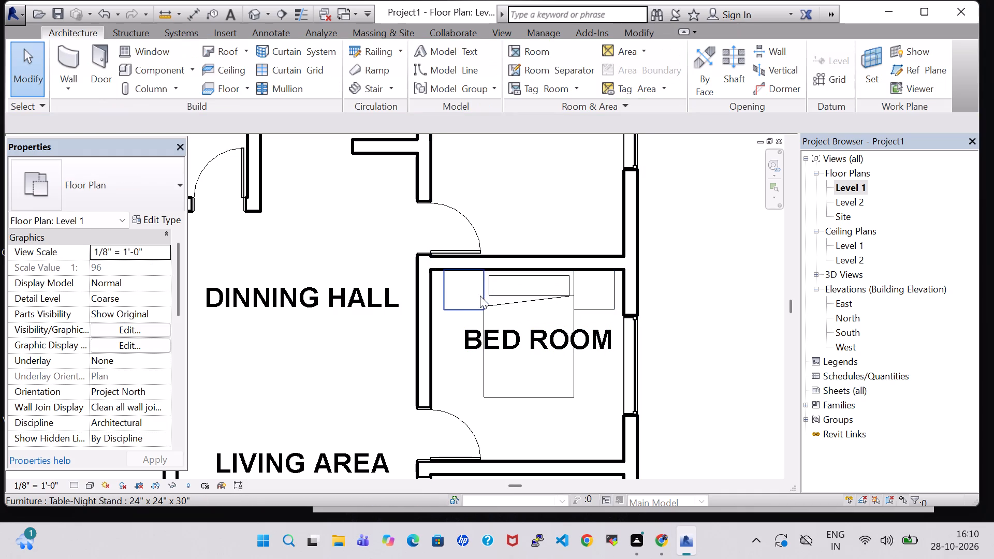
Nudge both night stands in the middle bedroom slightly away from the bed and off the headboard wall.
click(473, 296)
key(Down)
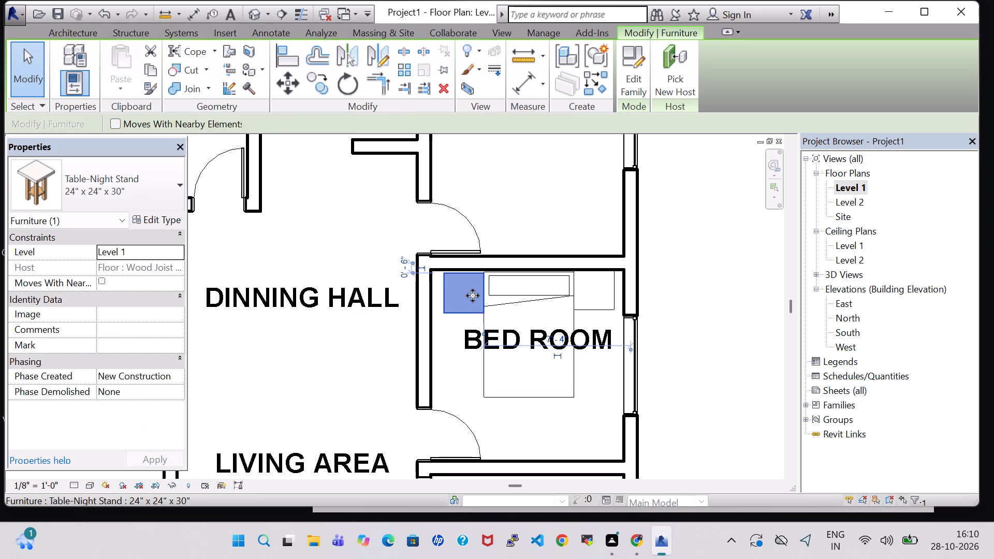
key(Left)
click(660, 292)
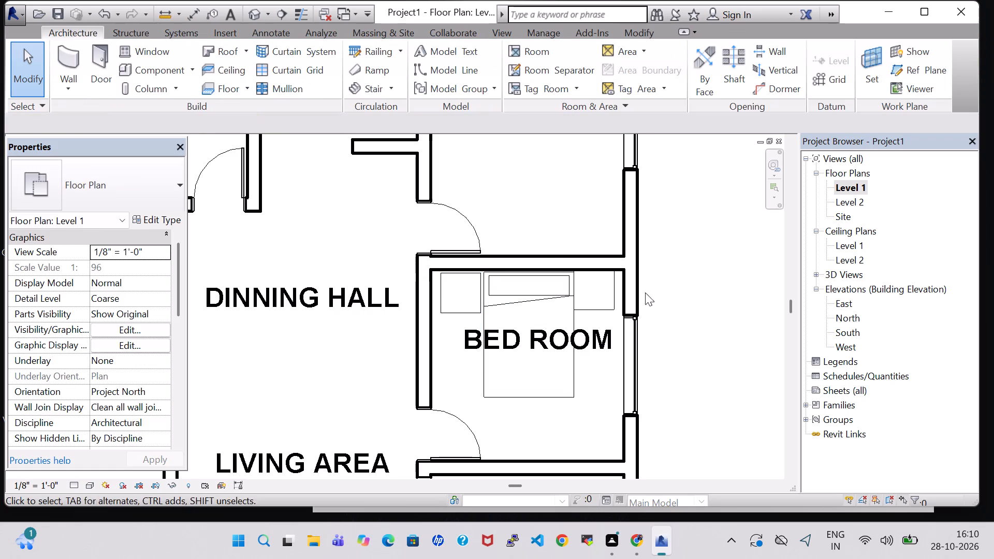
click(592, 294)
key(Right)
key(Down)
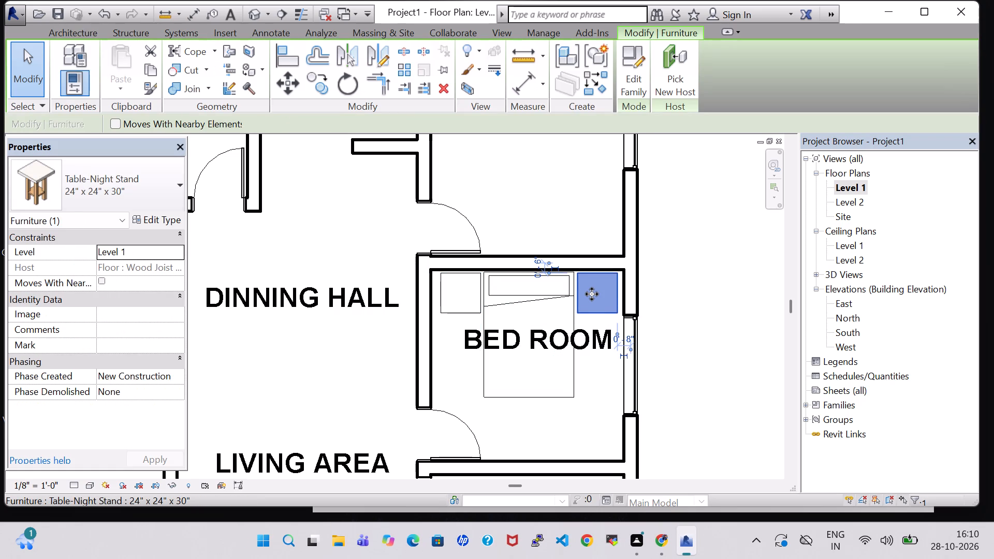
click(688, 293)
Nudge the window-side night stand in the corner bedroom across the kitchen toward the bed and off the headboard wall, leaving about 0'-6" at the window wall.
scroll(673, 254, up, 1)
middle_drag(673, 252, 690, 411)
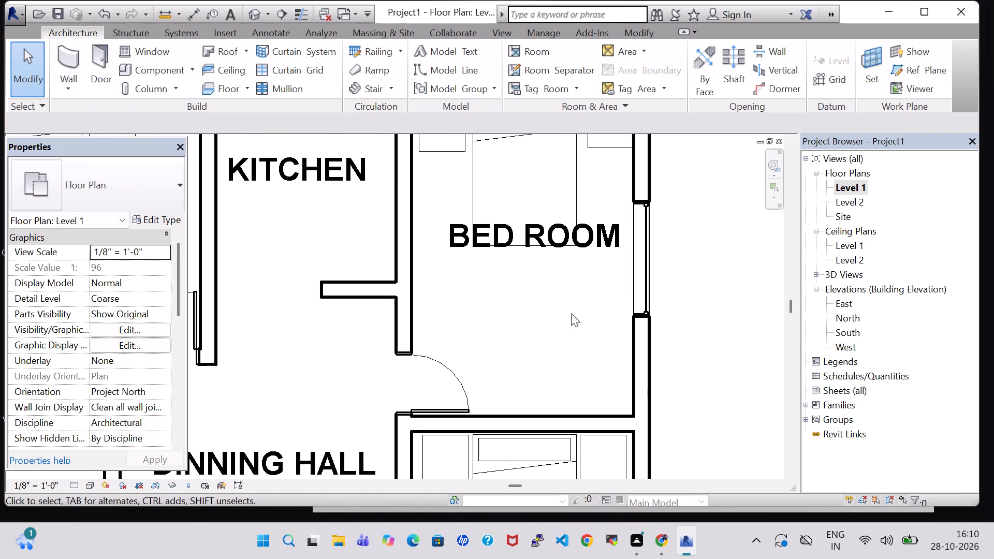
middle_drag(500, 293, 499, 384)
click(607, 226)
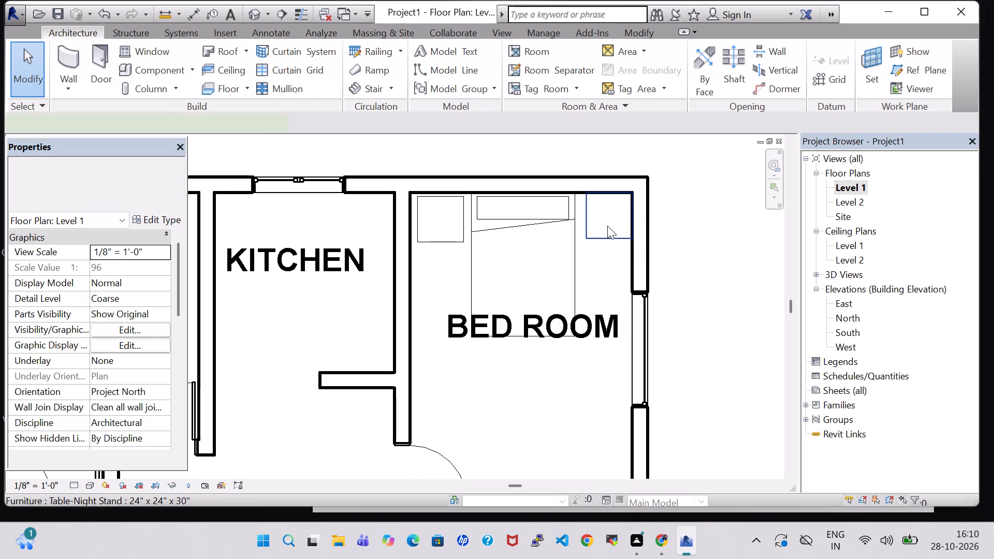
key(Left)
key(Down)
key(Left)
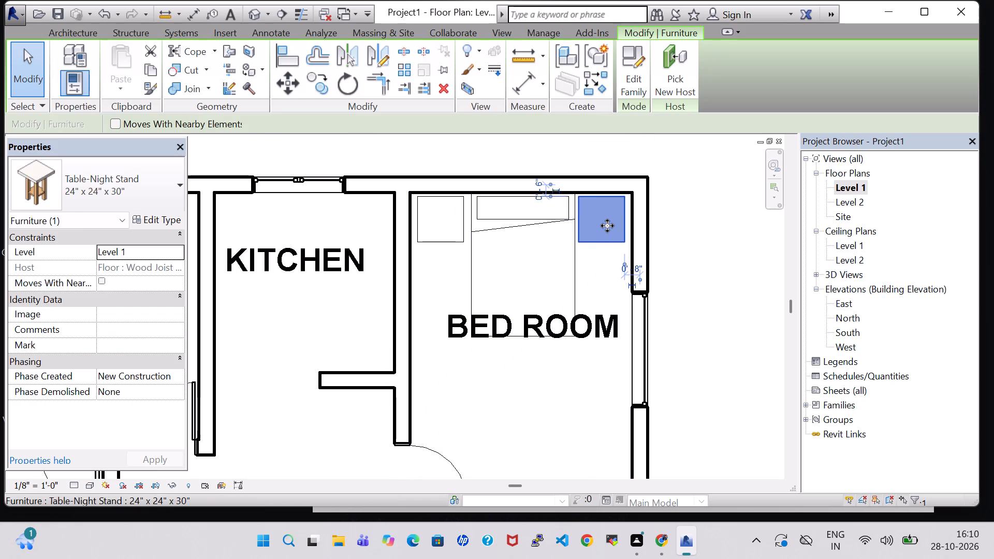
key(Up)
key(Right)
key(Down)
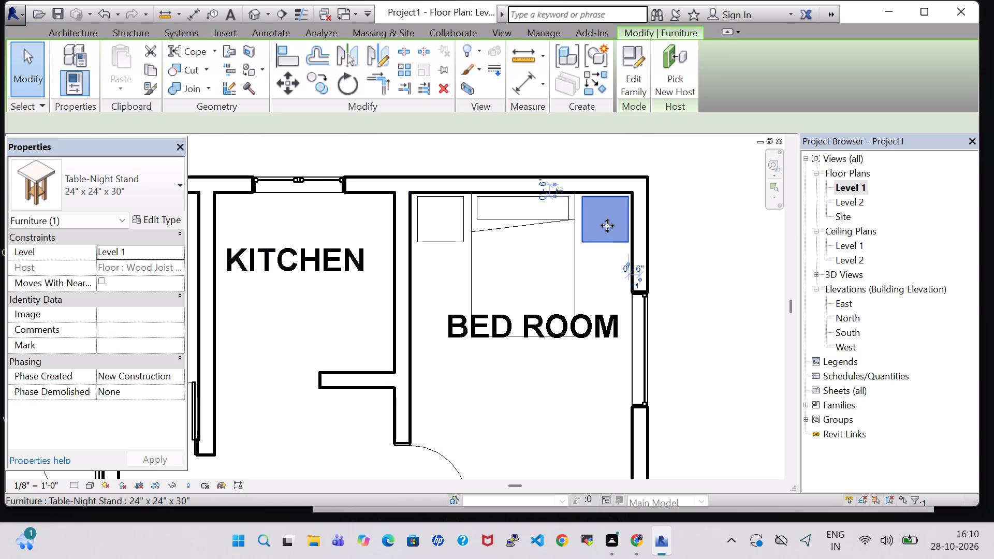
click(713, 283)
Place 24" x 24" x 30" night stands on both sides of the bed in the bedroom next to the stairs.
scroll(705, 283, down, 1)
middle_drag(704, 283, 666, 133)
middle_drag(673, 332, 643, 134)
scroll(643, 133, down, 1)
click(126, 65)
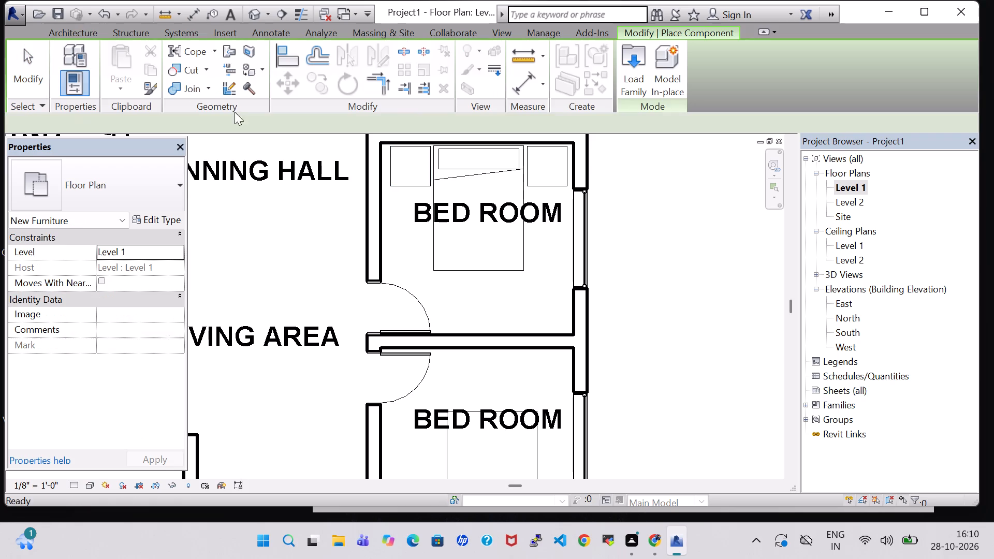
middle_drag(646, 375, 623, 172)
scroll(493, 371, up, 5)
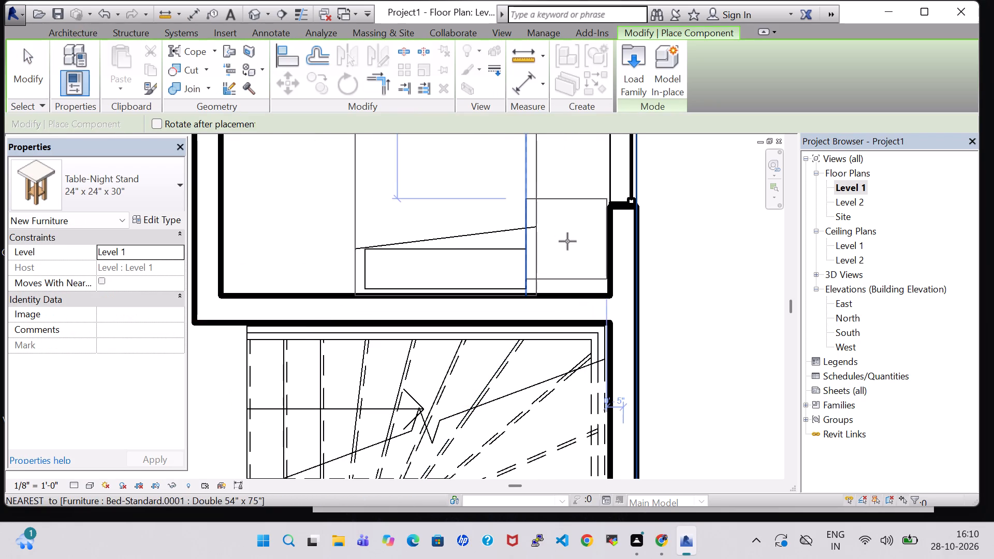
click(572, 254)
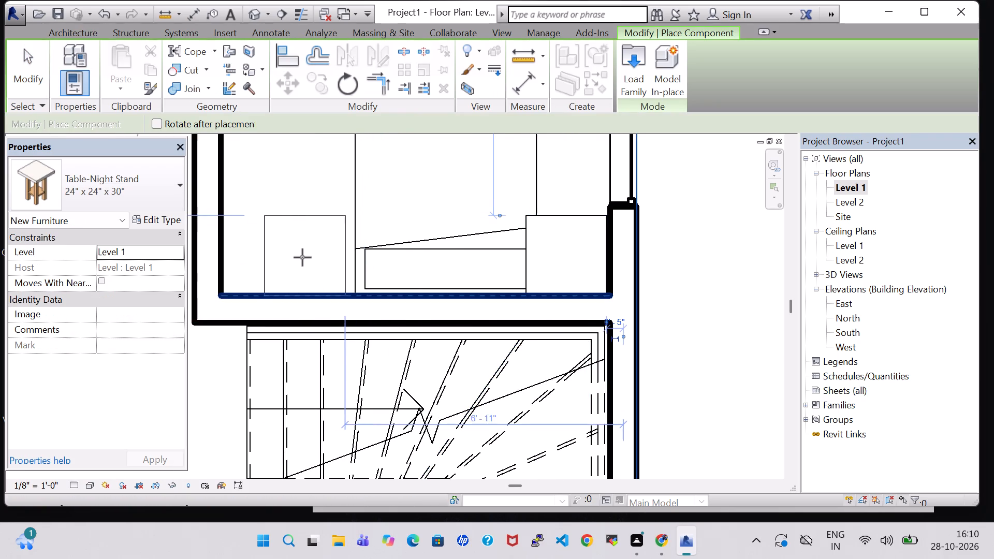
click(299, 257)
key(Escape)
key(Escape)
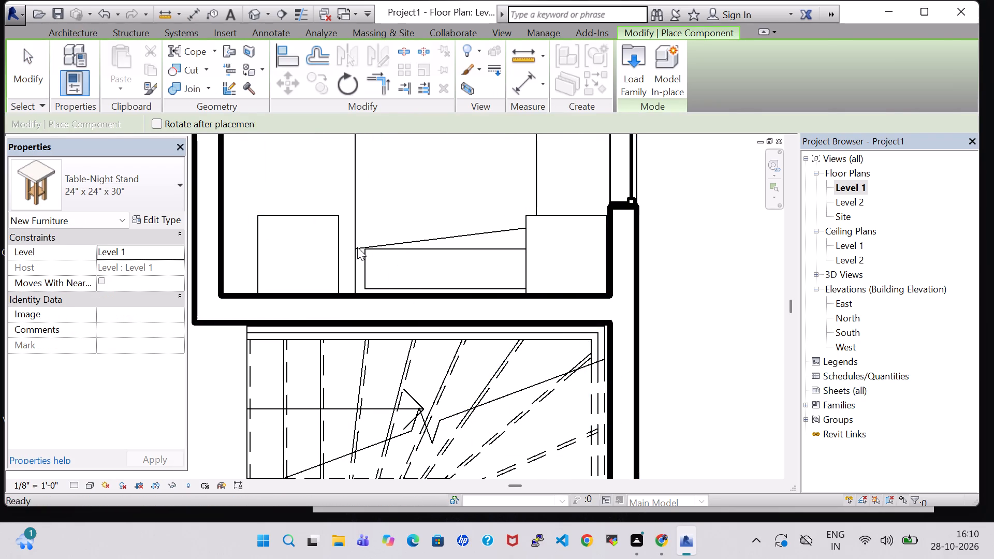
Nudge the living-area-side night stand in the stair-side bedroom away from the bed and slightly off the stair wall.
click(315, 220)
key(Up)
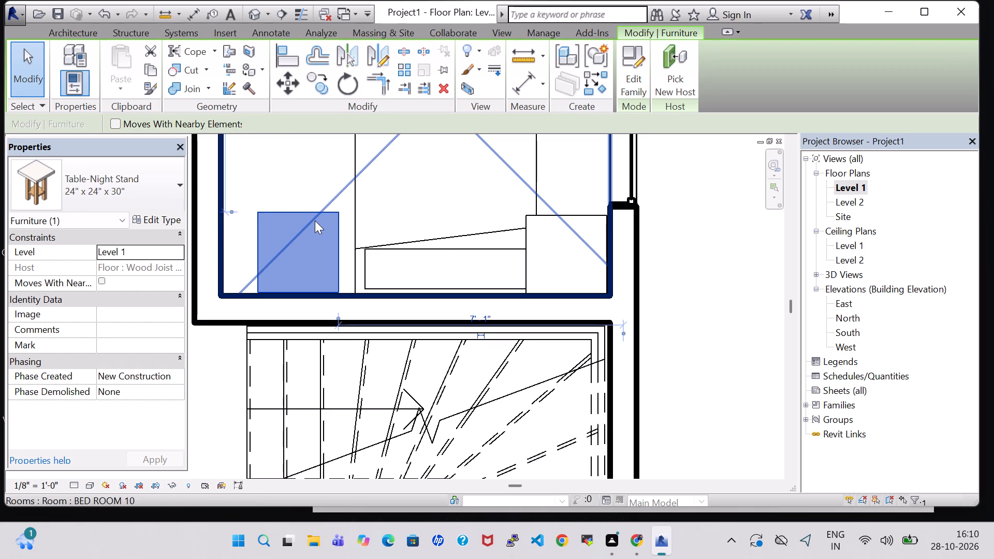
key(Up)
key(Left)
key(Down)
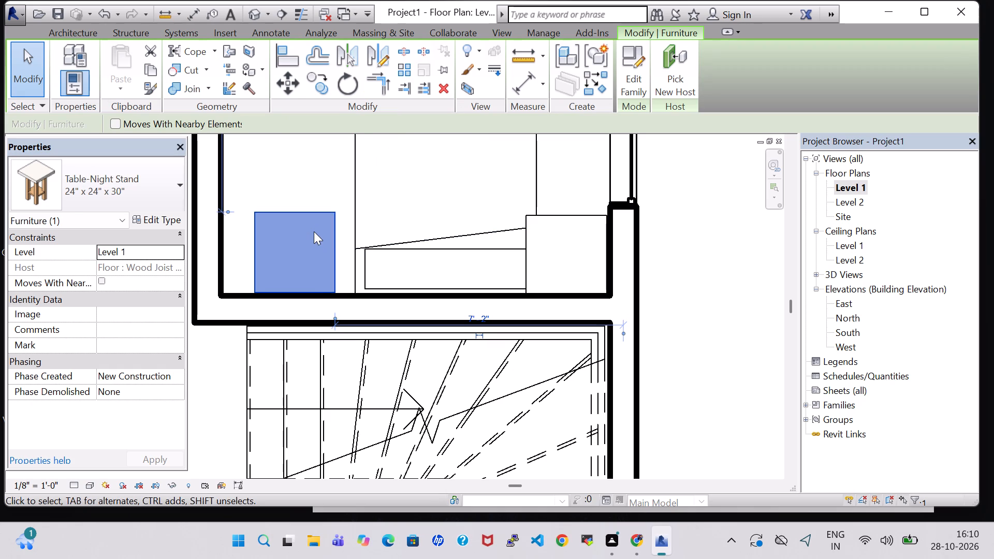
key(Left)
key(Left)
click(701, 266)
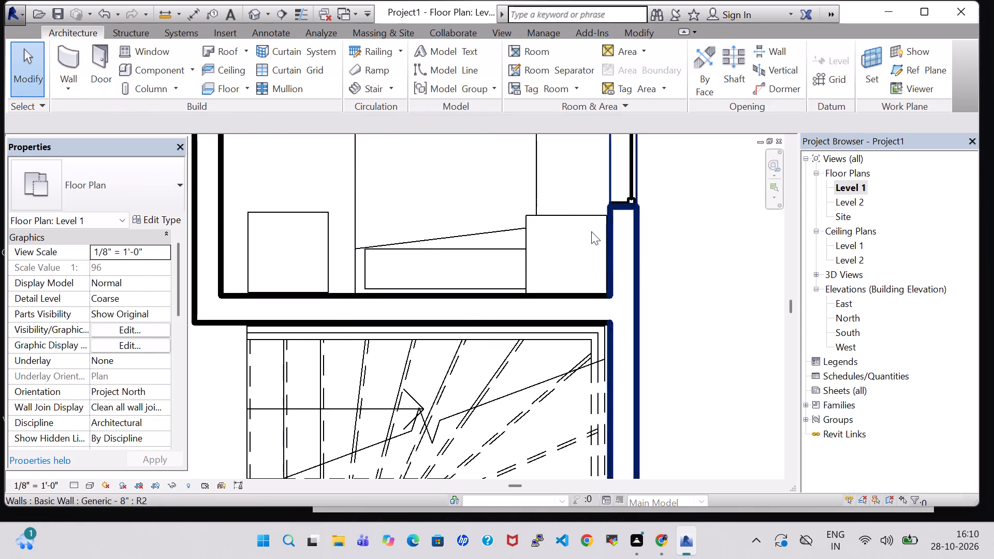
Nudge the bed in the stair-side bedroom between its two night stands and slightly off the stair wall.
click(523, 198)
key(Left)
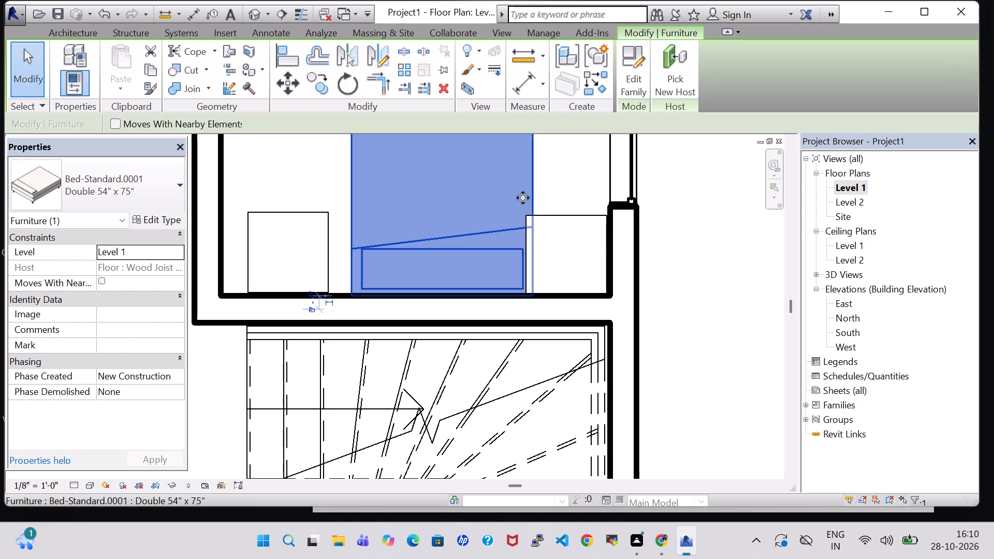
key(Left)
key(Left)
key(Left)
key(Left)
key(Left)
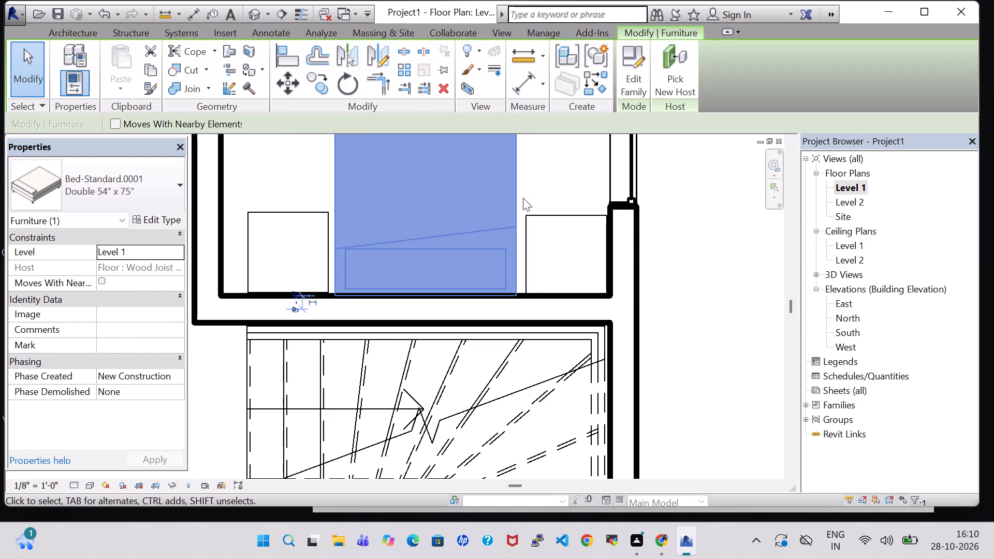
key(Up)
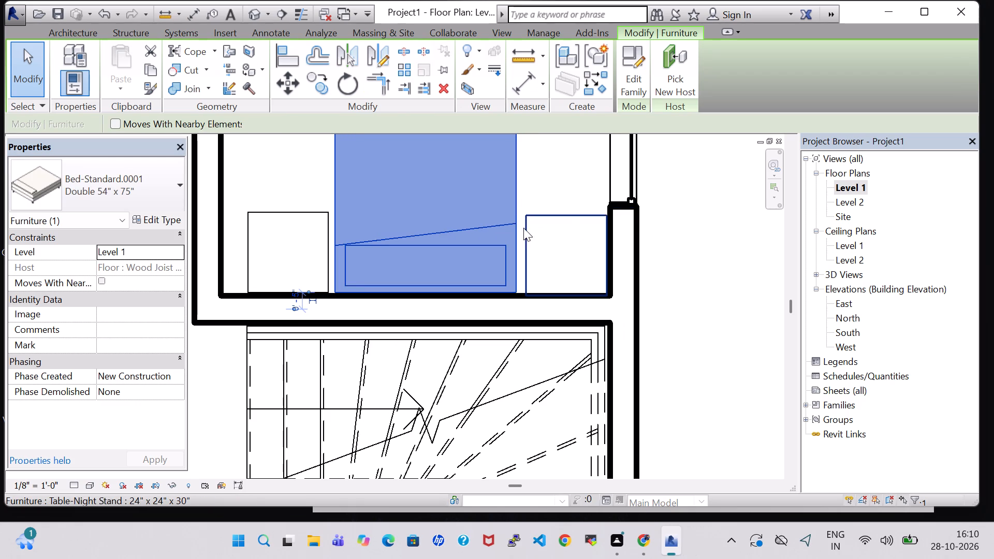
Nudge the window-side night stand in the stair-side bedroom off the stair wall and toward the bed, to about 0'-6" at the window wall.
click(568, 222)
key(Up)
key(Left)
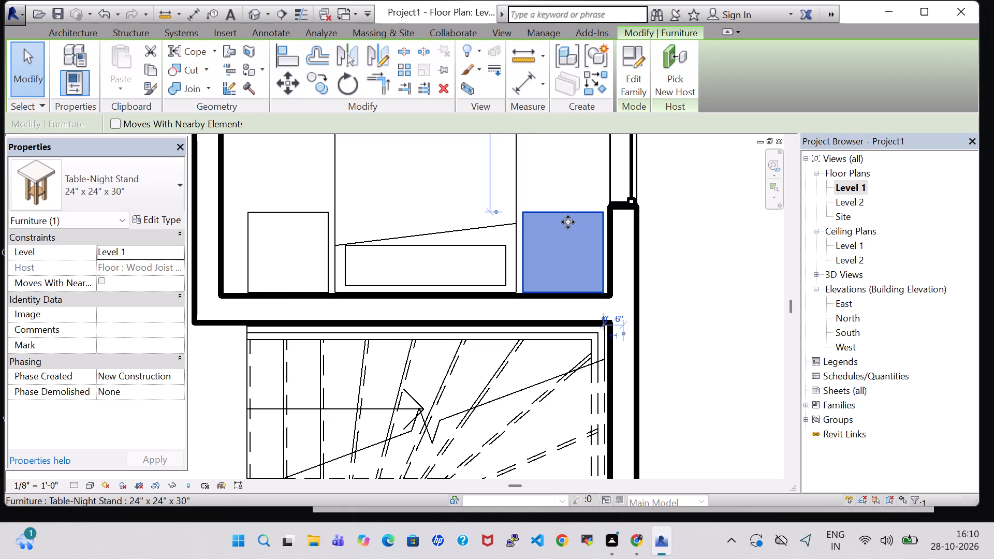
click(715, 272)
Review the furniture layout across the whole Level 1 floor plan.
scroll(639, 262, down, 2)
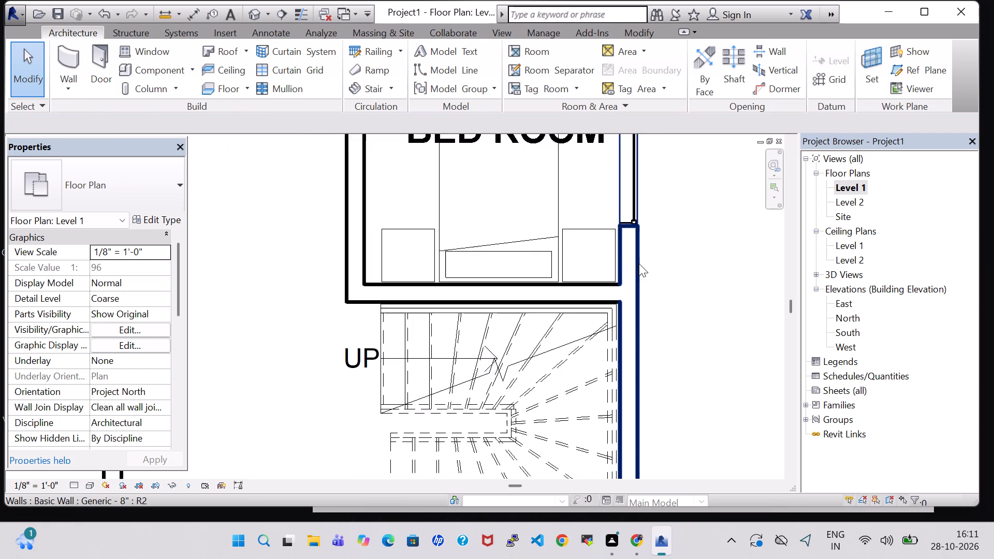
scroll(639, 263, down, 4)
middle_drag(691, 219, 691, 283)
scroll(691, 284, down, 5)
middle_drag(695, 269, 686, 278)
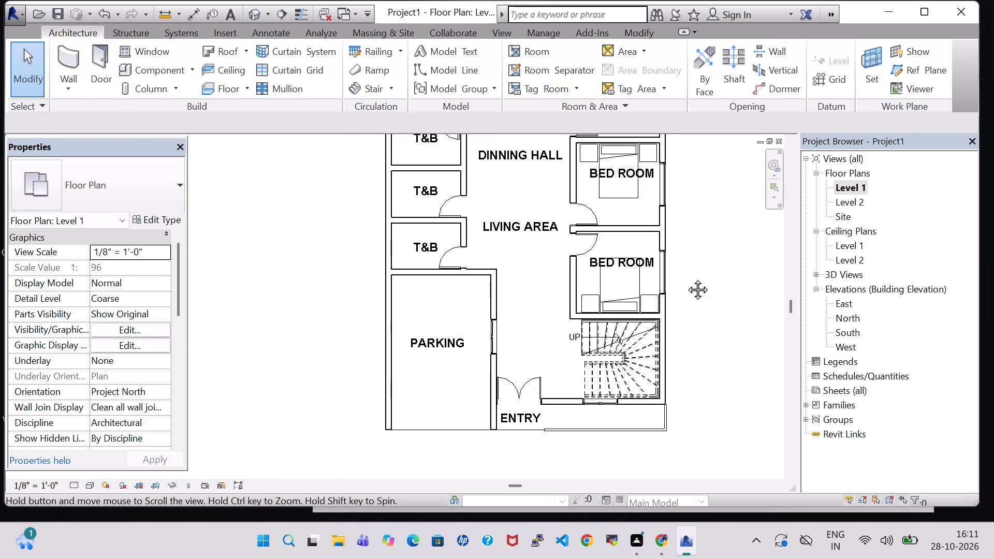
middle_drag(686, 278, 660, 303)
middle_drag(680, 213, 667, 274)
scroll(667, 270, down, 1)
middle_drag(654, 260, 646, 274)
scroll(646, 274, down, 1)
middle_drag(651, 266, 616, 260)
Load the TV Stand family from the US Imperial Furniture library for placement in the bedrooms.
click(142, 68)
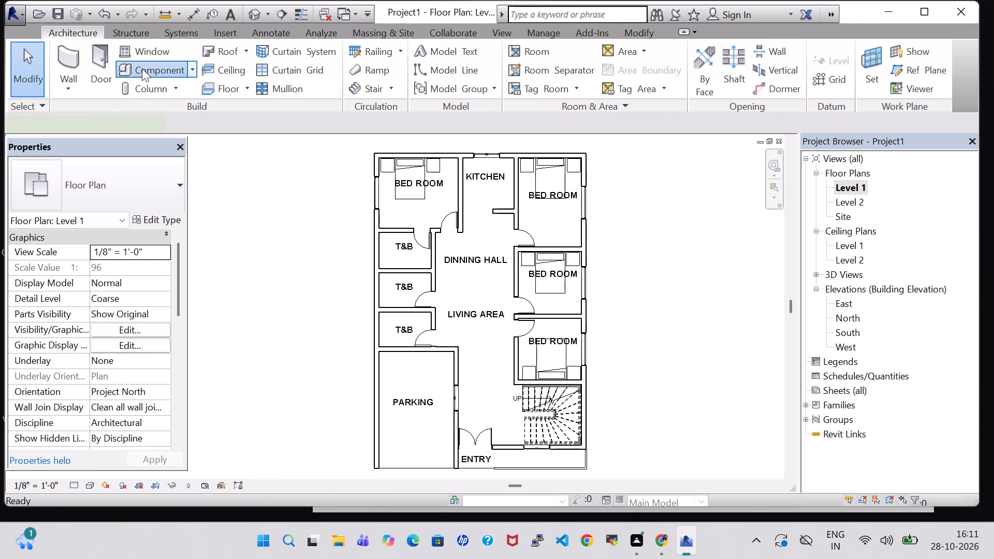
click(641, 71)
scroll(586, 268, down, 1)
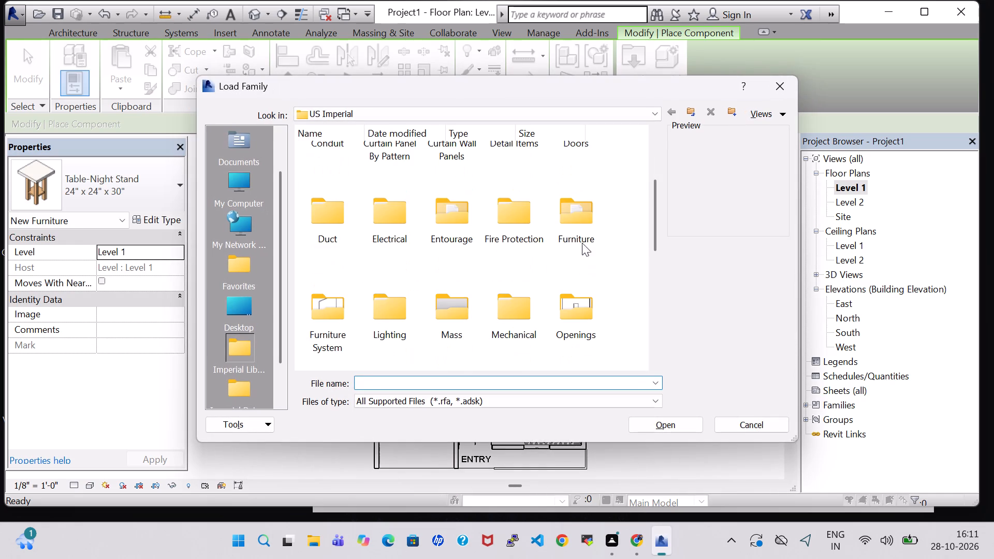
double_click(580, 214)
click(365, 253)
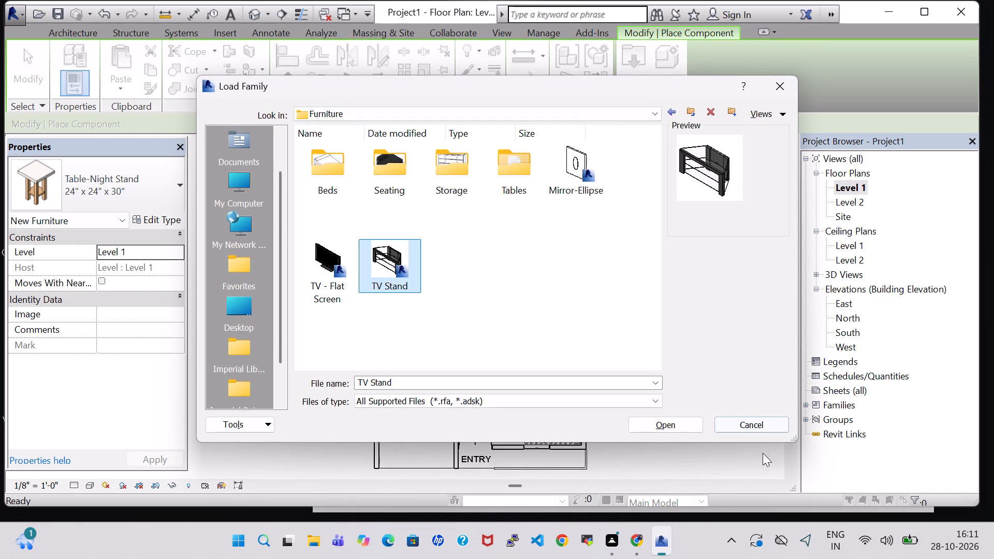
click(654, 422)
scroll(396, 228, up, 5)
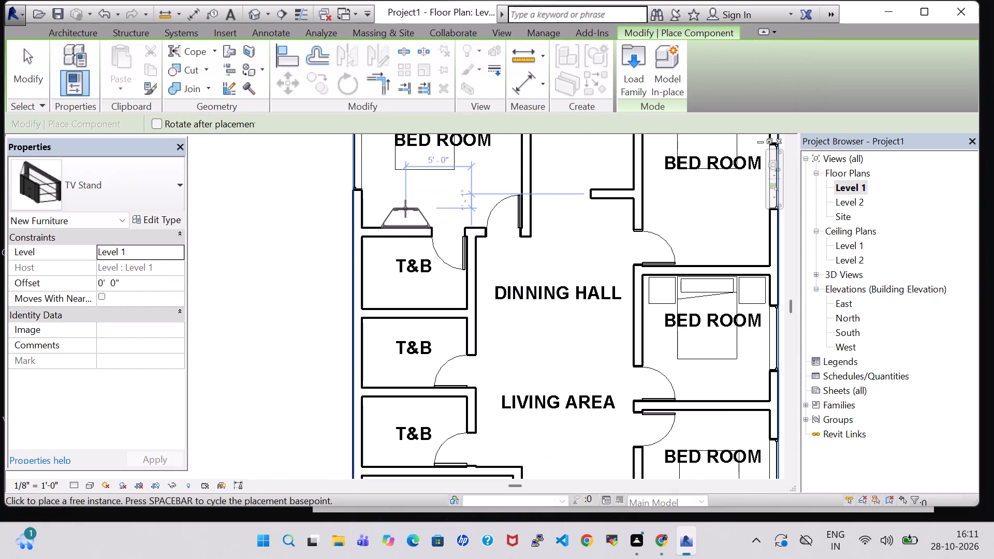
Place a TV stand in the upper-left bedroom, backed against the T&B wall and facing the bed.
key(space)
key(space)
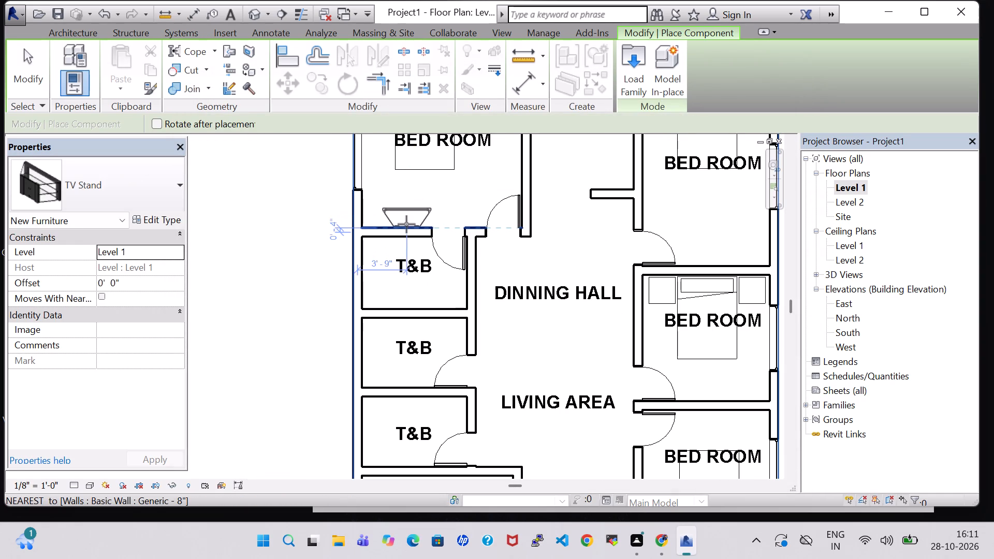
click(405, 225)
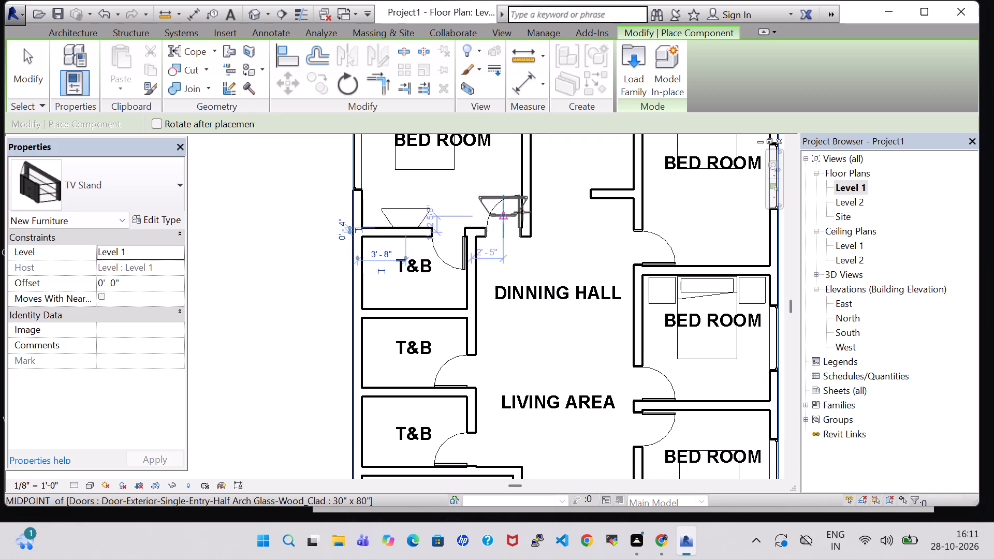
Place a TV stand in the upper-right bedroom, backed against the lower wall and aligned with the double bed.
scroll(522, 212, down, 3)
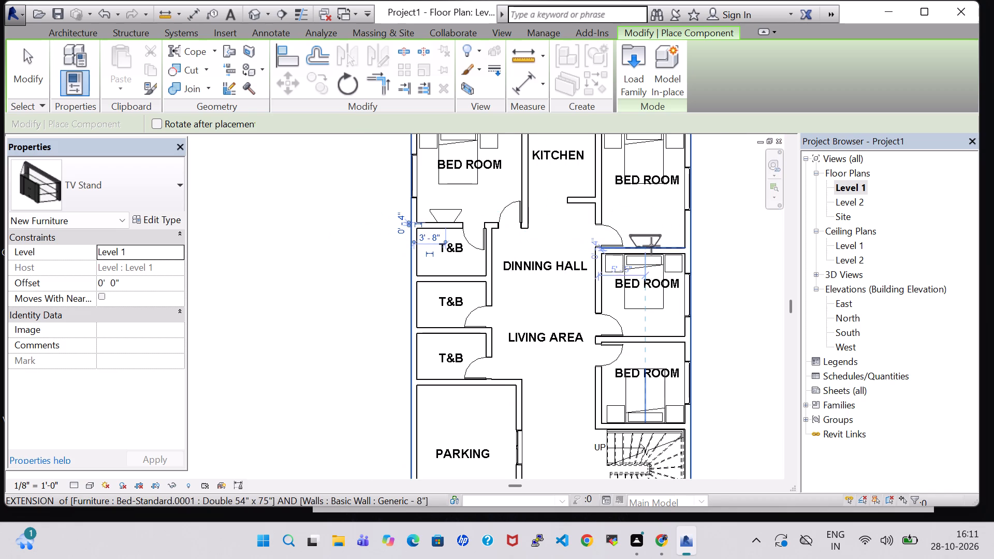
click(651, 246)
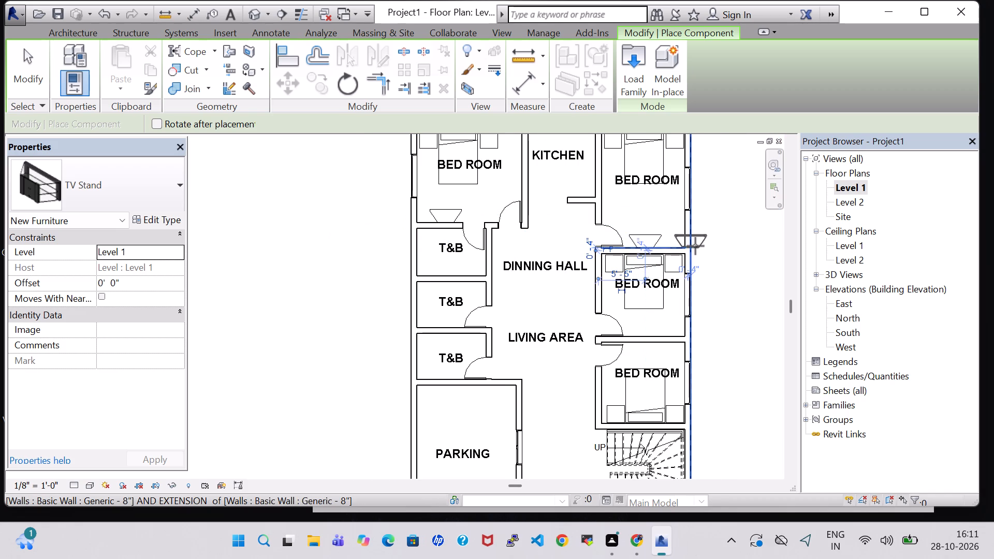
Place a TV stand in the middle right-hand bedroom, at the wall opposite the headboard and facing the bed.
scroll(695, 246, down, 2)
middle_drag(695, 246, 668, 268)
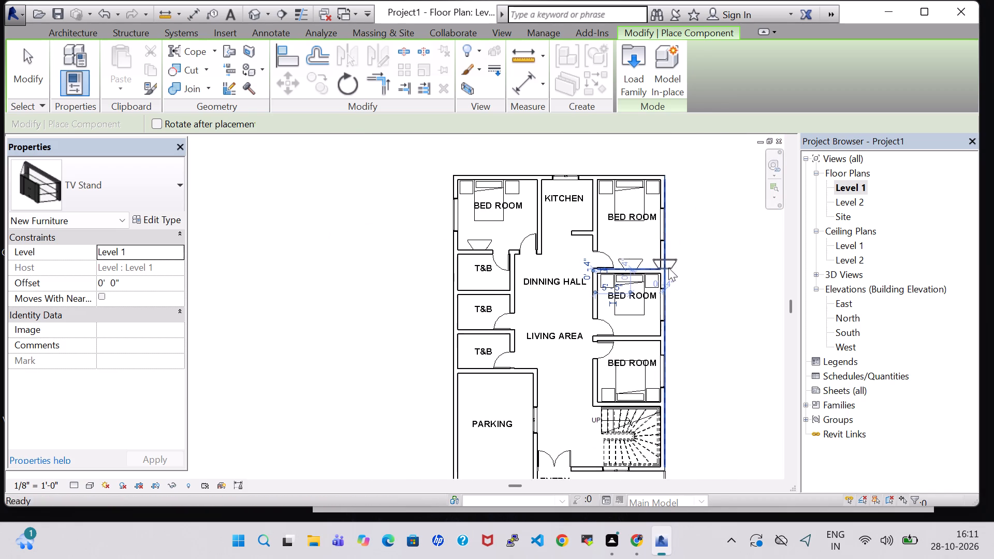
scroll(678, 289, up, 4)
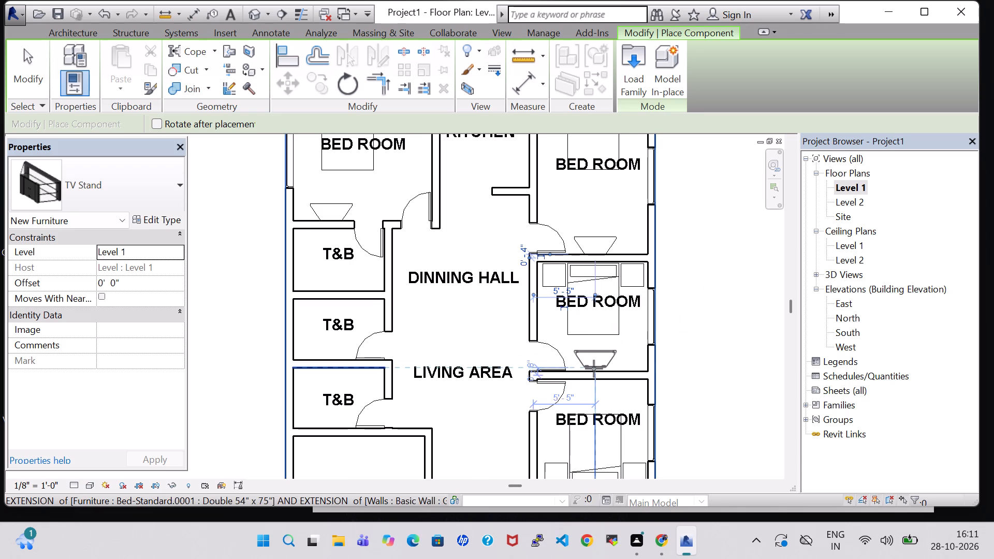
scroll(594, 369, up, 4)
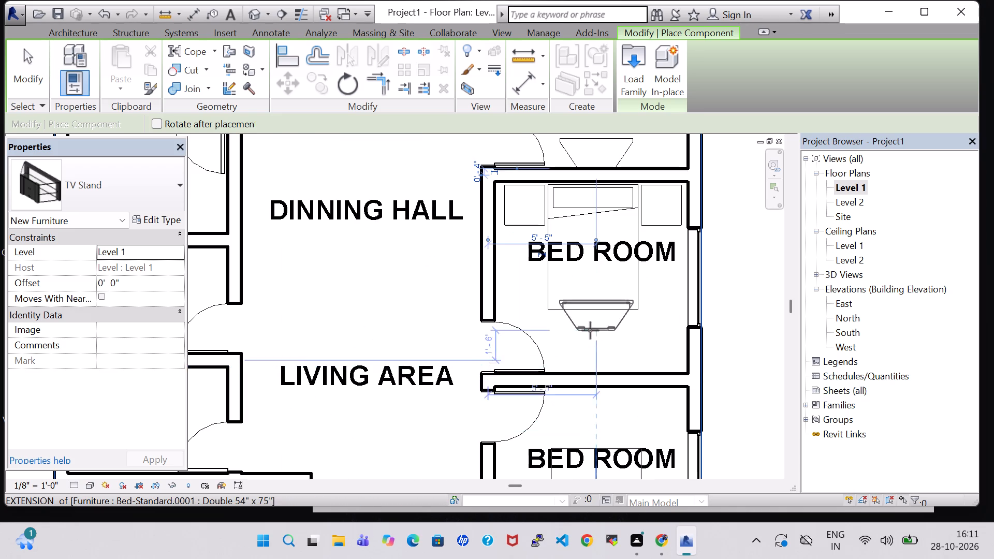
click(588, 371)
Place a TV stand turned toward the bed in the stair-side bedroom, against the wall shared with the middle bedroom.
middle_drag(592, 367, 578, 200)
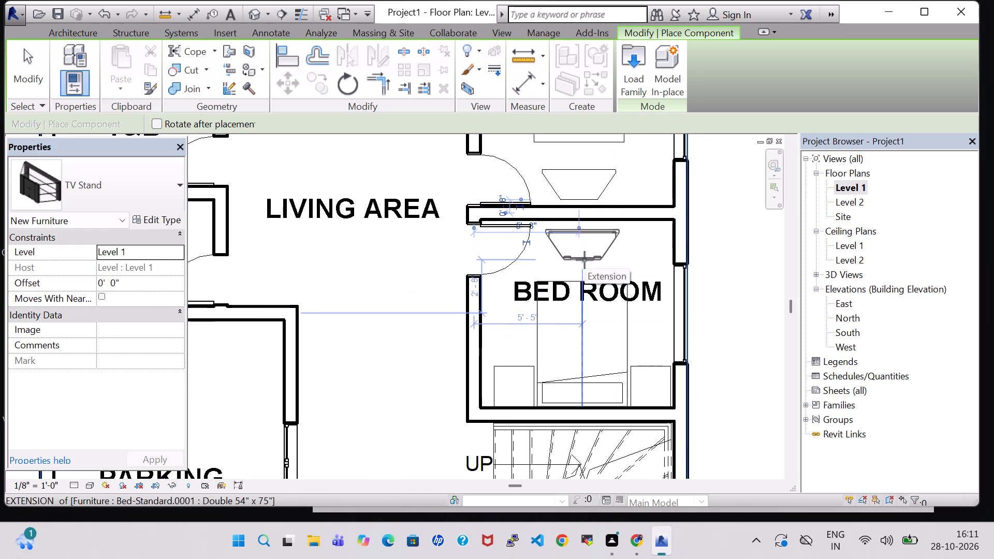
key(space)
key(space)
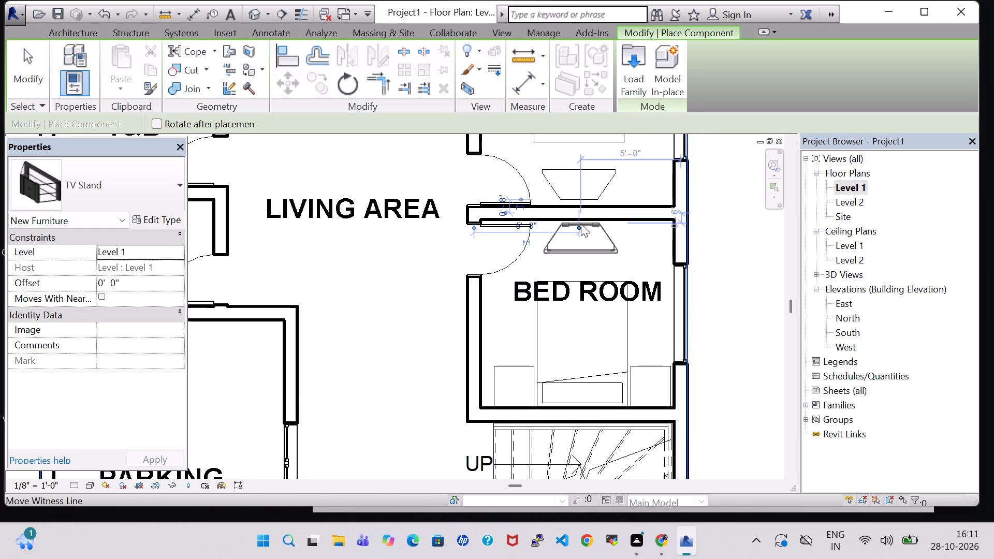
click(580, 222)
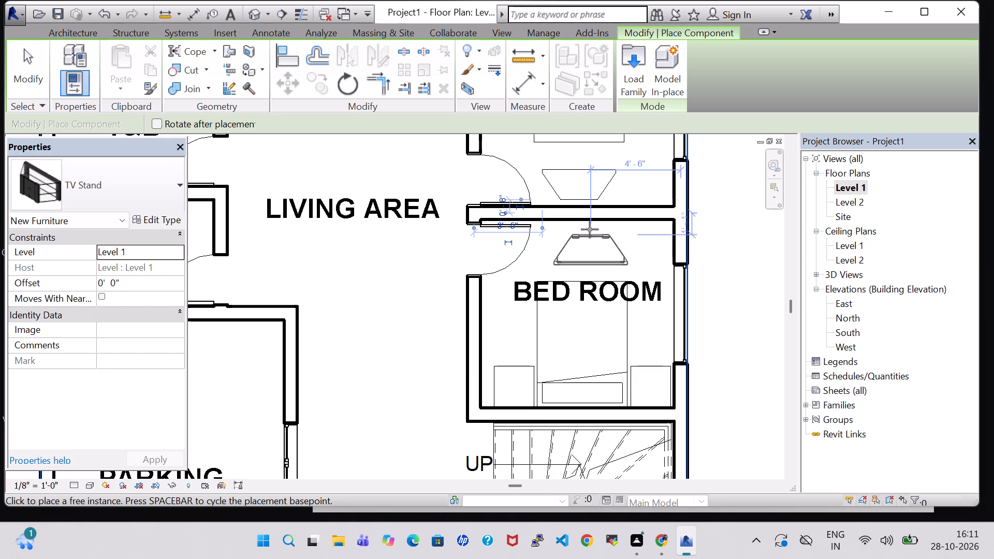
click(578, 223)
key(Escape)
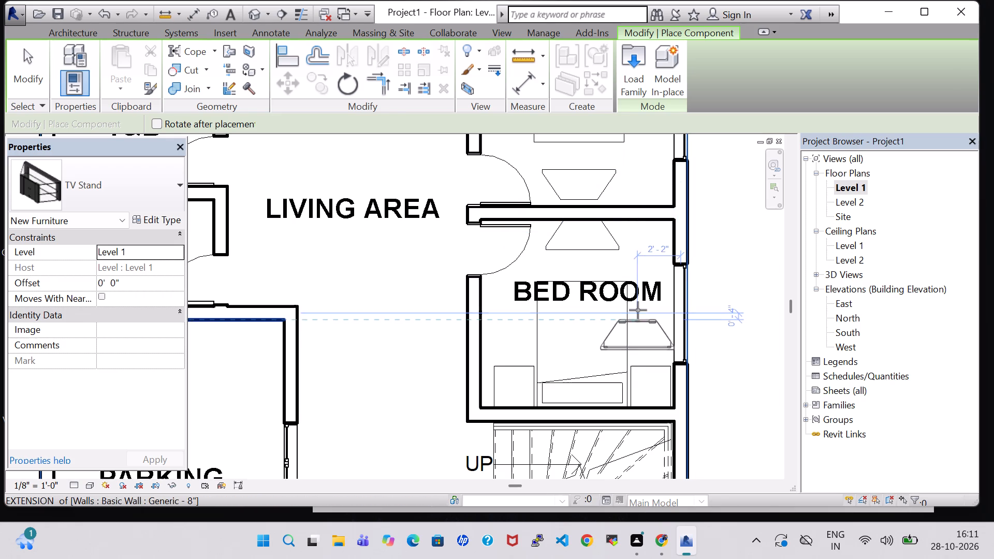
key(Escape)
key(Escape)
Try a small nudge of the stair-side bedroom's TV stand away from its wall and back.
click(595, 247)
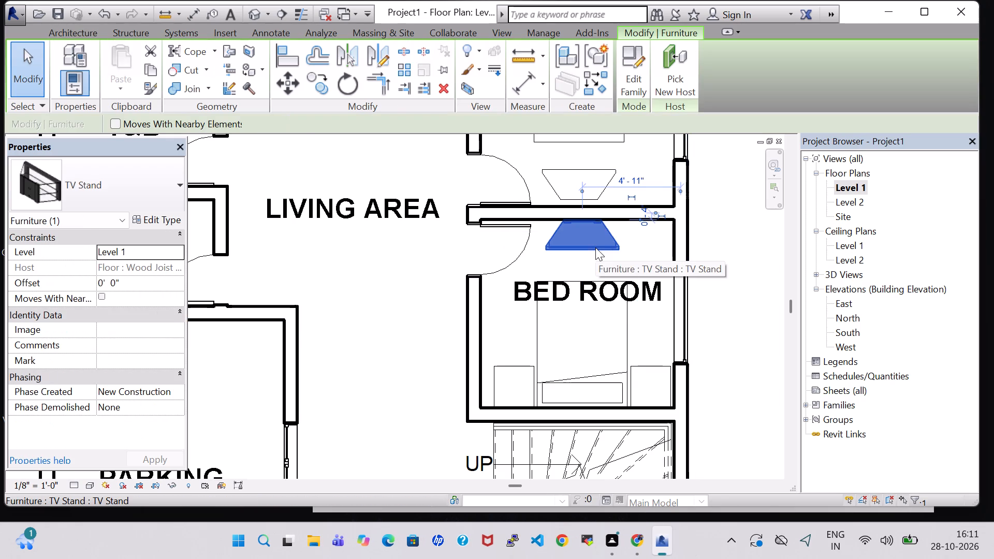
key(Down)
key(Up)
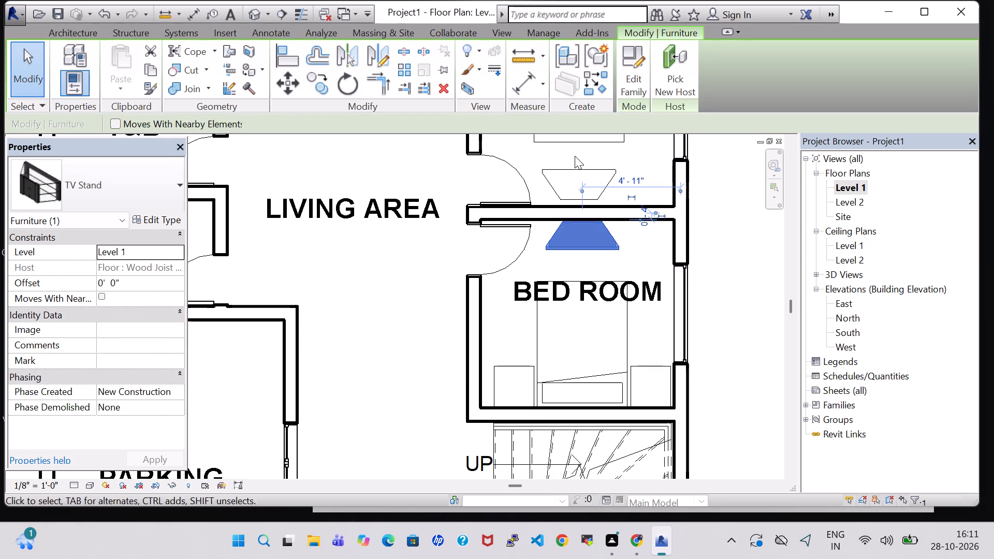
Nudge the middle bedroom's TV stand closer to the wall behind it.
click(579, 173)
key(Down)
key(Down)
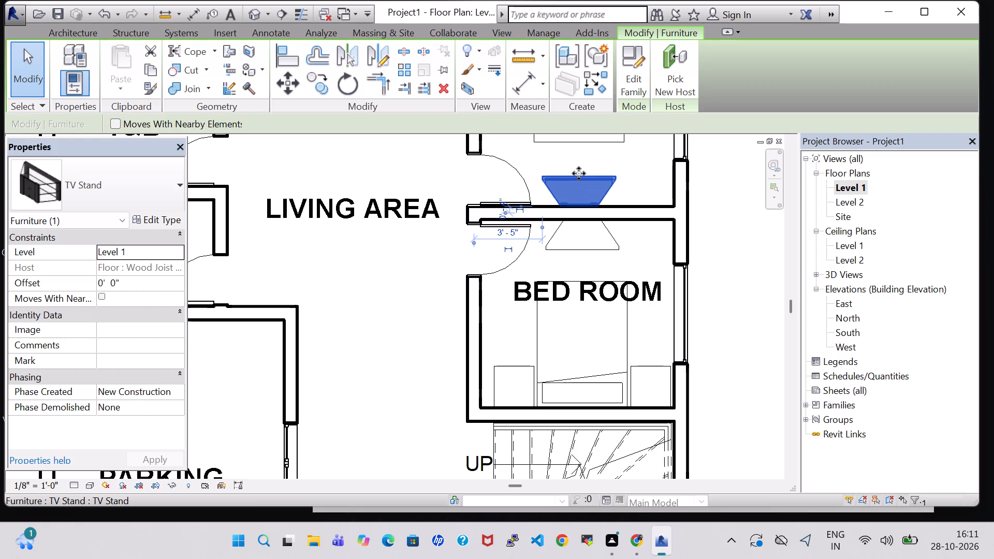
click(717, 298)
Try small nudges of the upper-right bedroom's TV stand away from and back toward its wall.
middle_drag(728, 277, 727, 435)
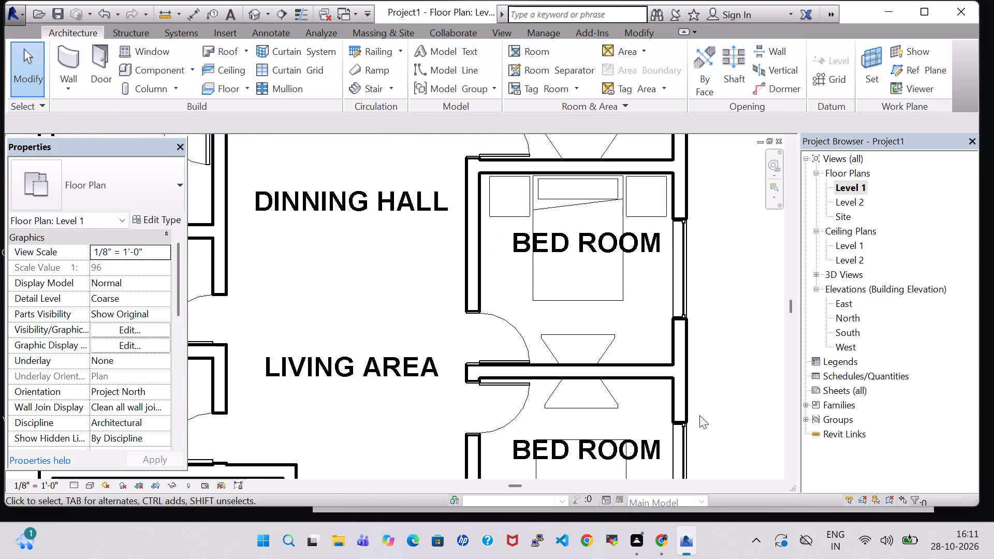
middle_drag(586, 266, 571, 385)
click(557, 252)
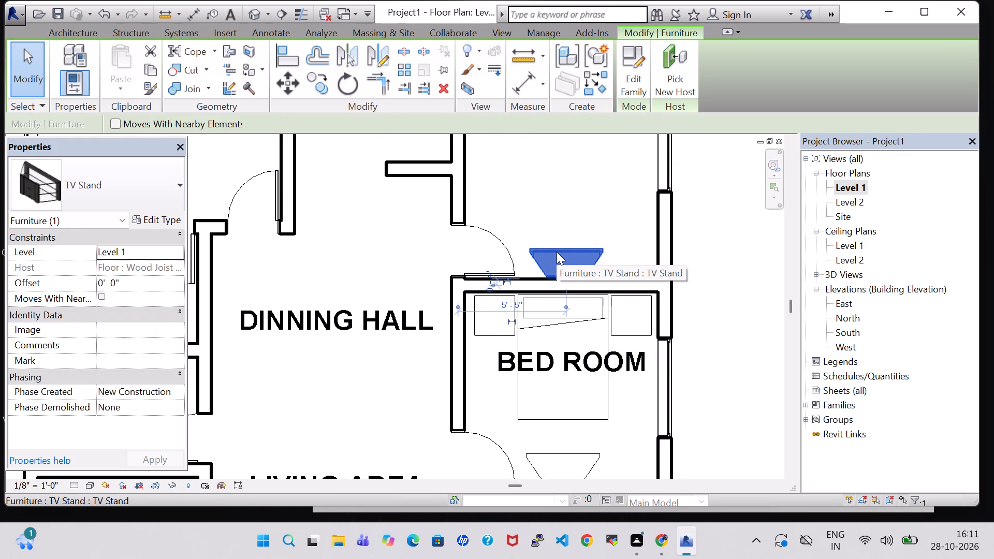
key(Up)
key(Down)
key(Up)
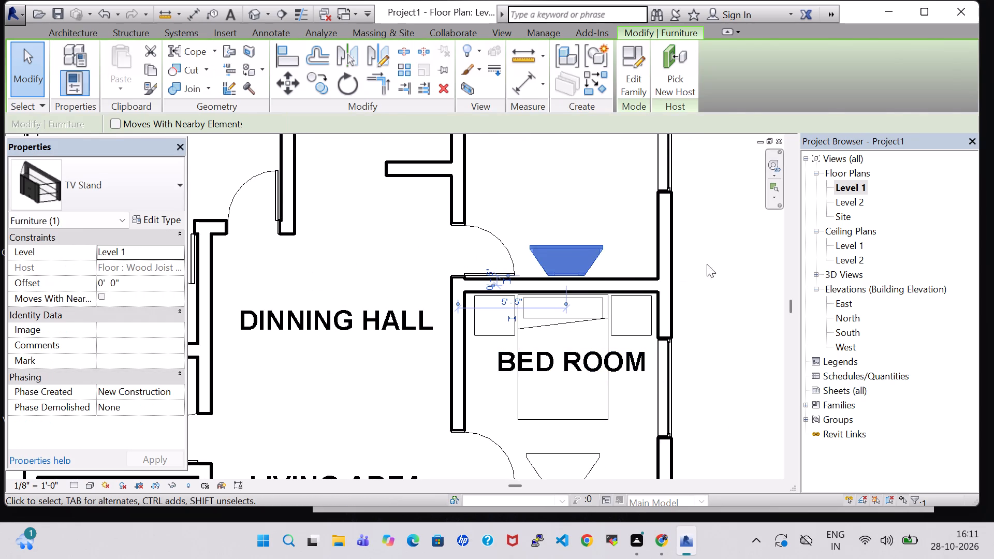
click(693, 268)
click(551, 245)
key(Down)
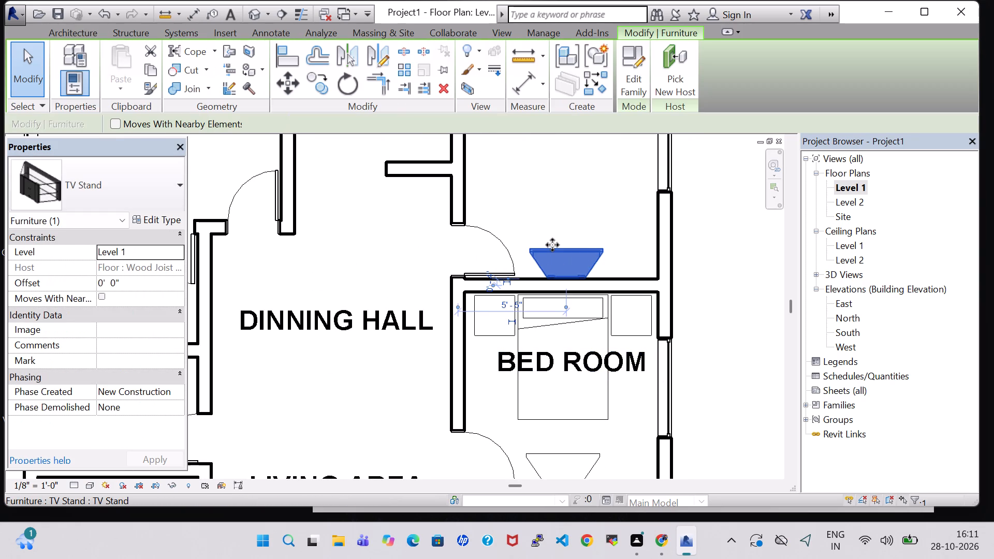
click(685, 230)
Load the TV - Flat Screen family from the Furniture library for placement as a component.
middle_drag(758, 225, 752, 336)
scroll(665, 326, down, 1)
middle_drag(604, 327, 700, 323)
scroll(566, 323, down, 3)
click(162, 73)
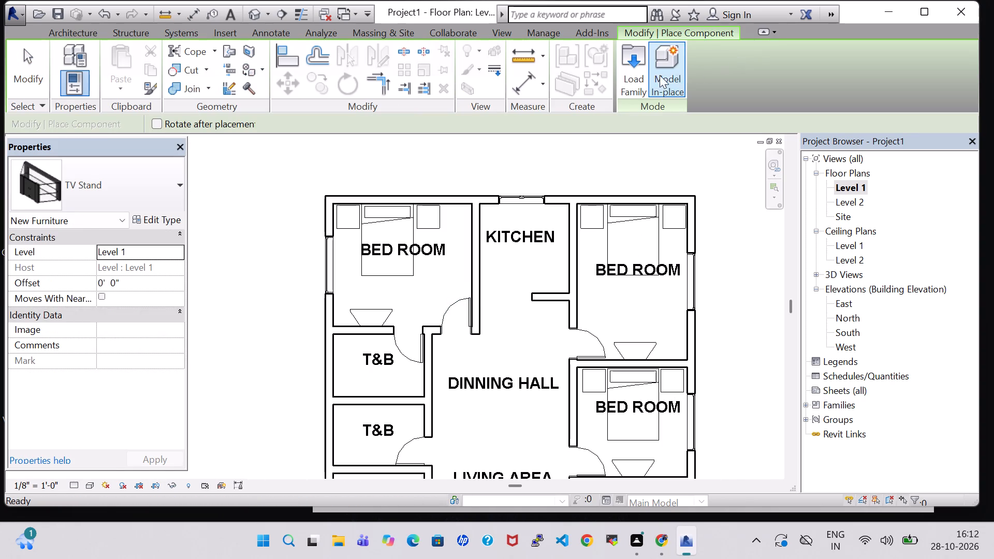
click(638, 79)
scroll(574, 279, down, 1)
double_click(567, 211)
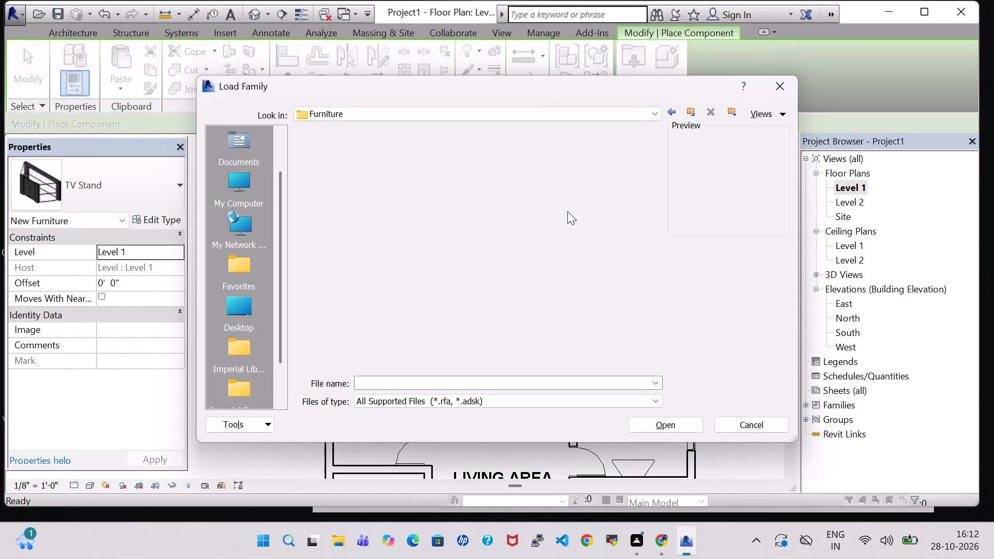
click(347, 266)
click(700, 428)
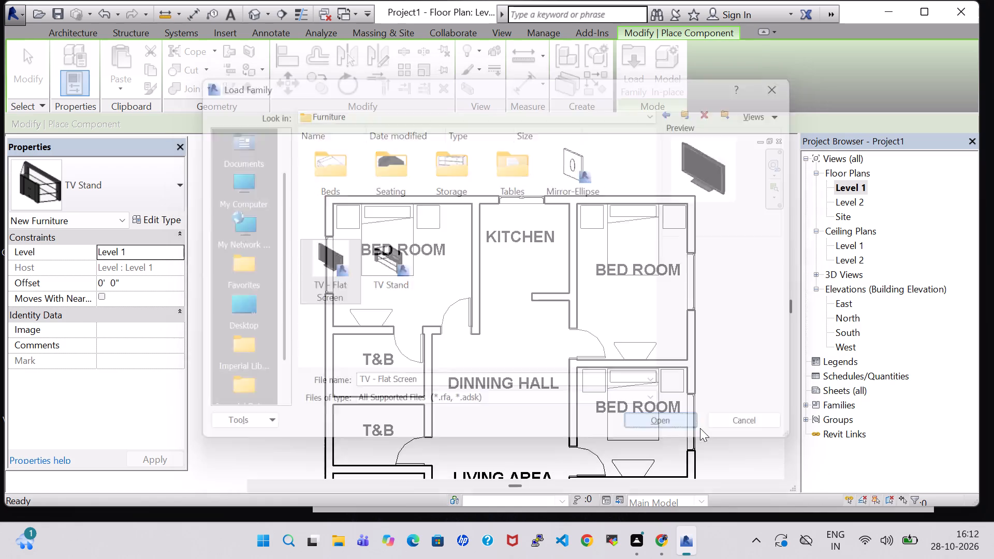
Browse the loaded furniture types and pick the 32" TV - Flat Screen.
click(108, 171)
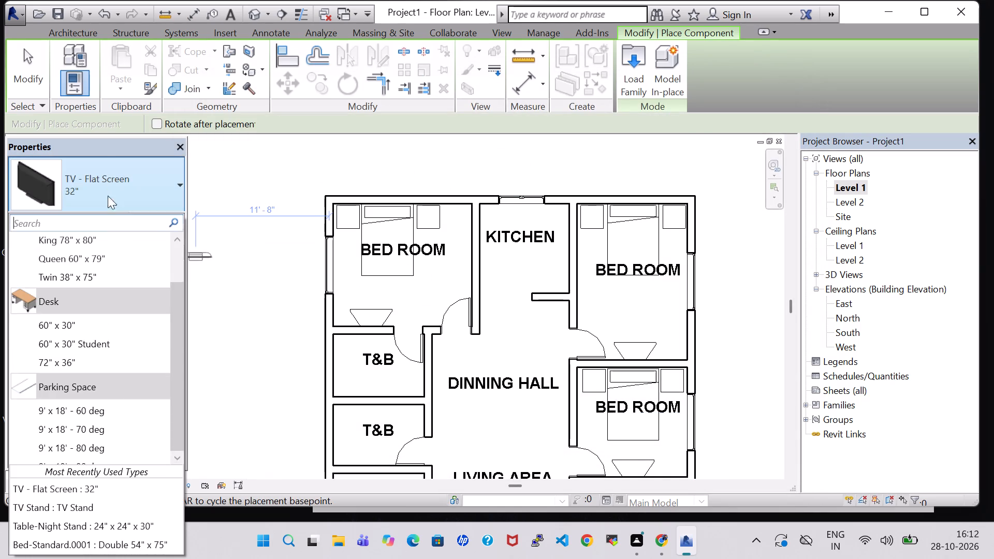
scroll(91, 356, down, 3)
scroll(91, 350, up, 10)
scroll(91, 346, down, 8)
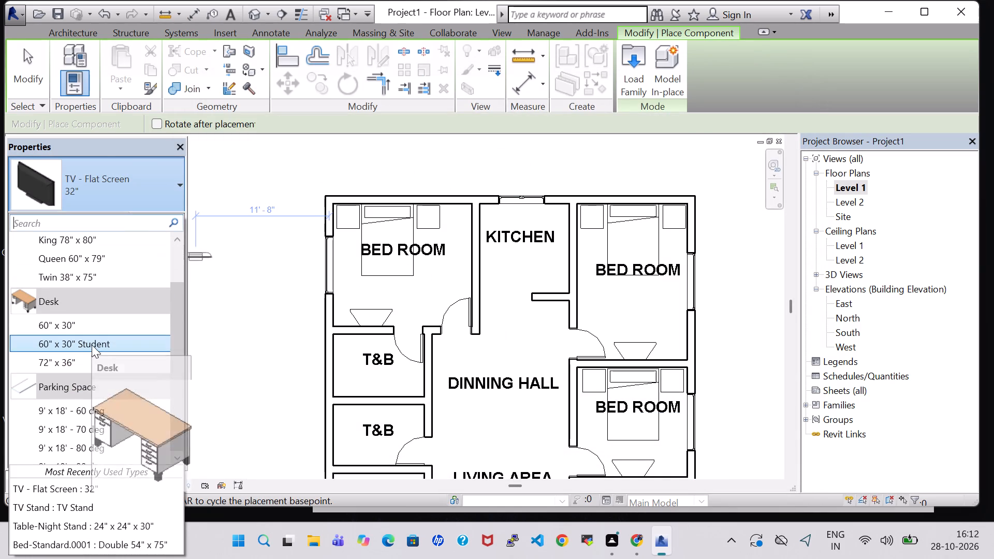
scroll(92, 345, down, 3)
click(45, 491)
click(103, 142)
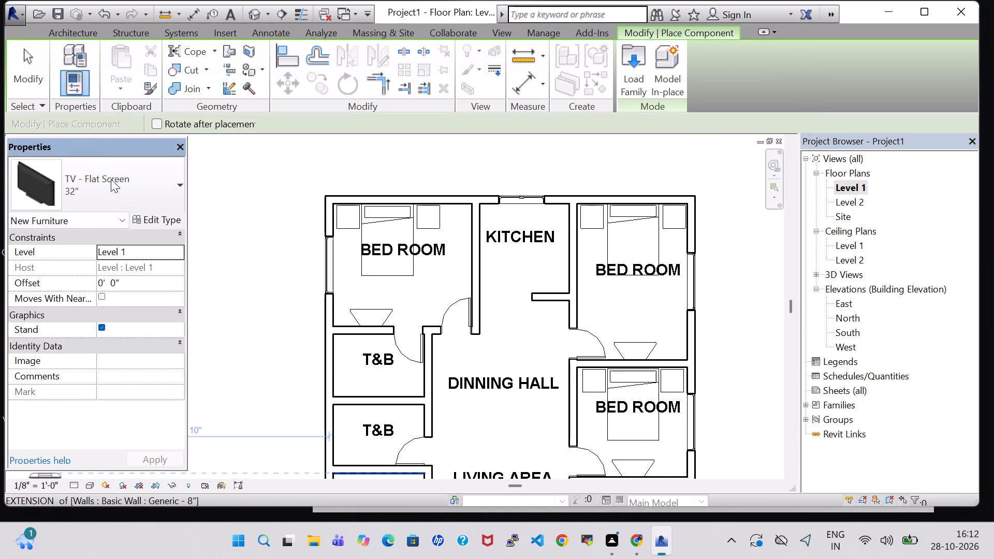
Place a 50" TV - Flat Screen facing the bed on the upper-left bedroom's TV stand, against the T&B wall.
click(111, 181)
text(TV)
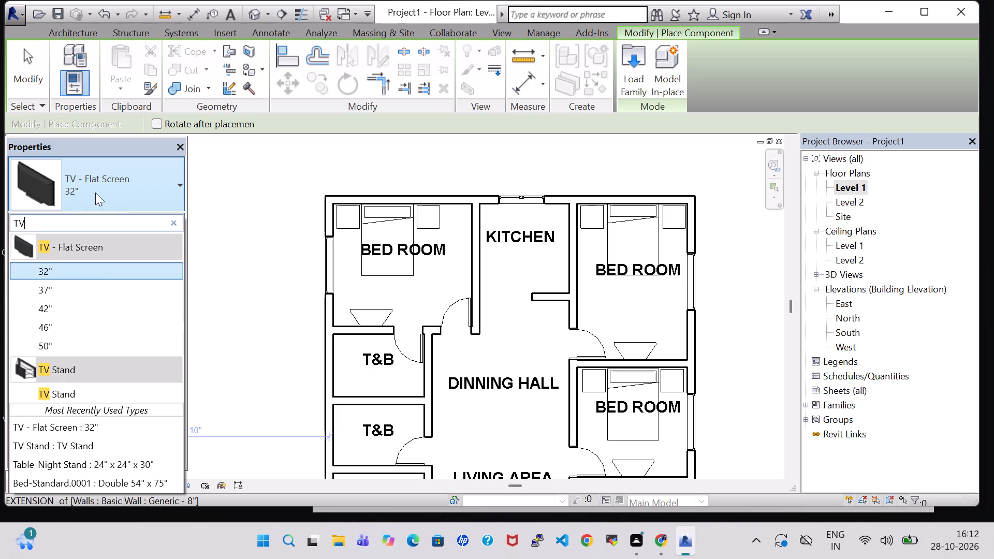
click(59, 349)
key(space)
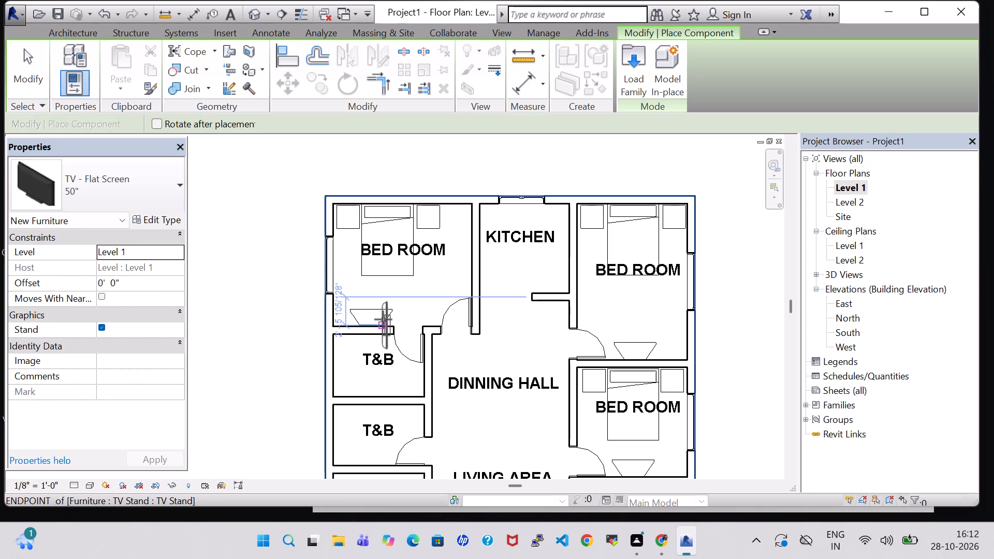
key(space)
key(space)
scroll(371, 319, up, 10)
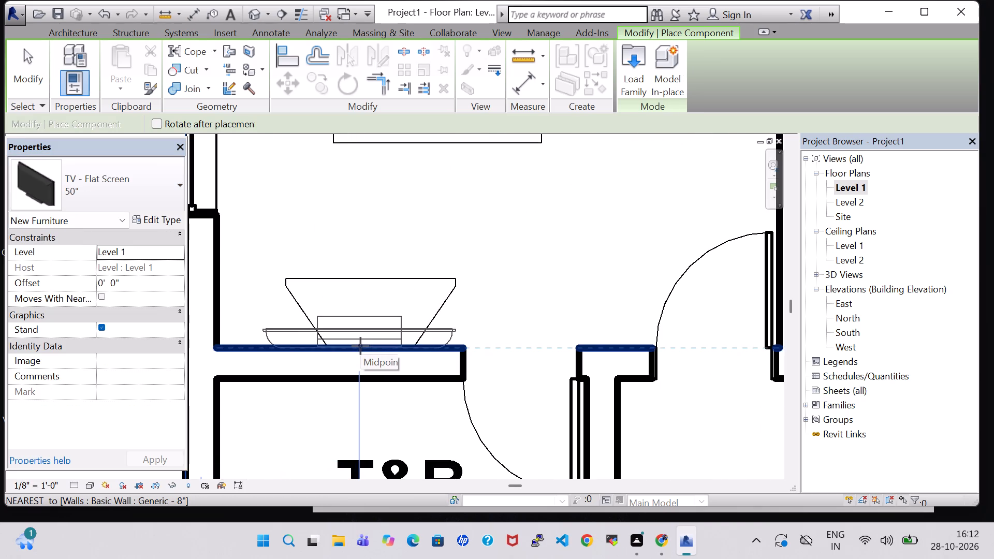
click(360, 348)
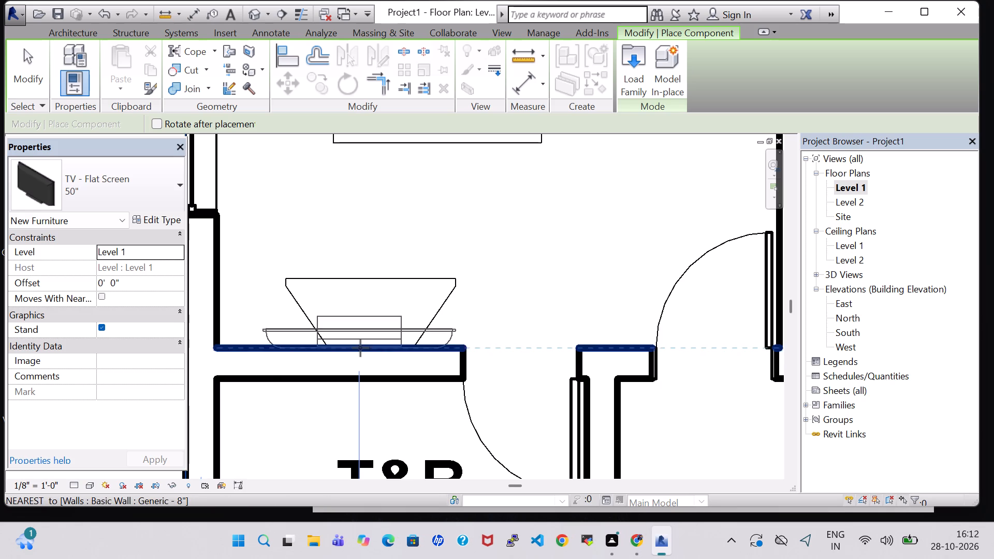
key(Escape)
key(Escape)
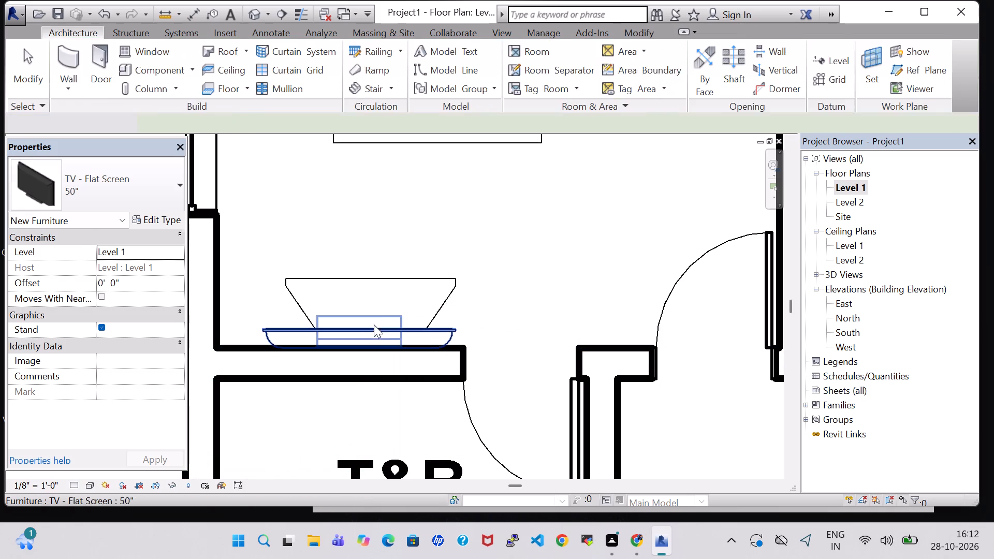
Set the upper-left bedroom TV's offset from Level 1 to 3' 0".
click(374, 328)
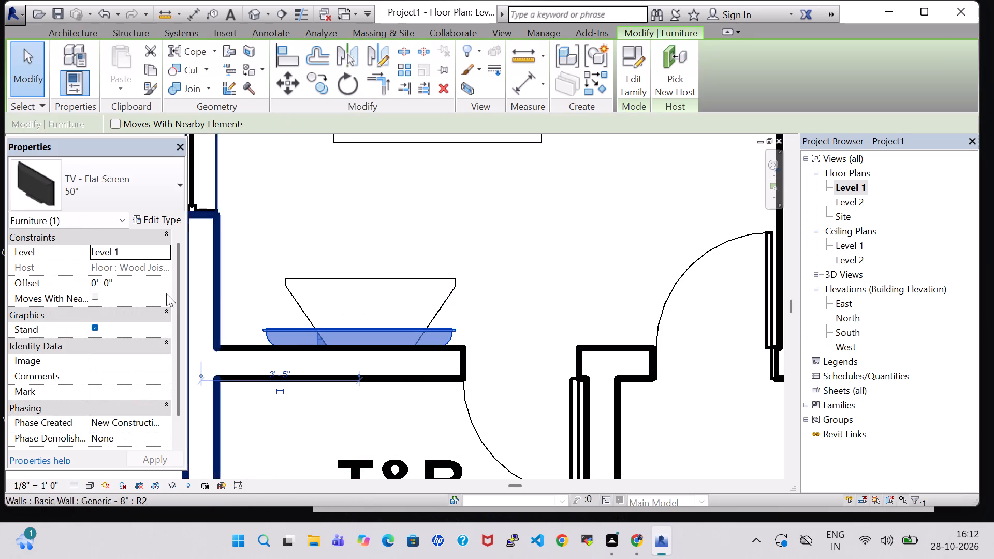
click(96, 281)
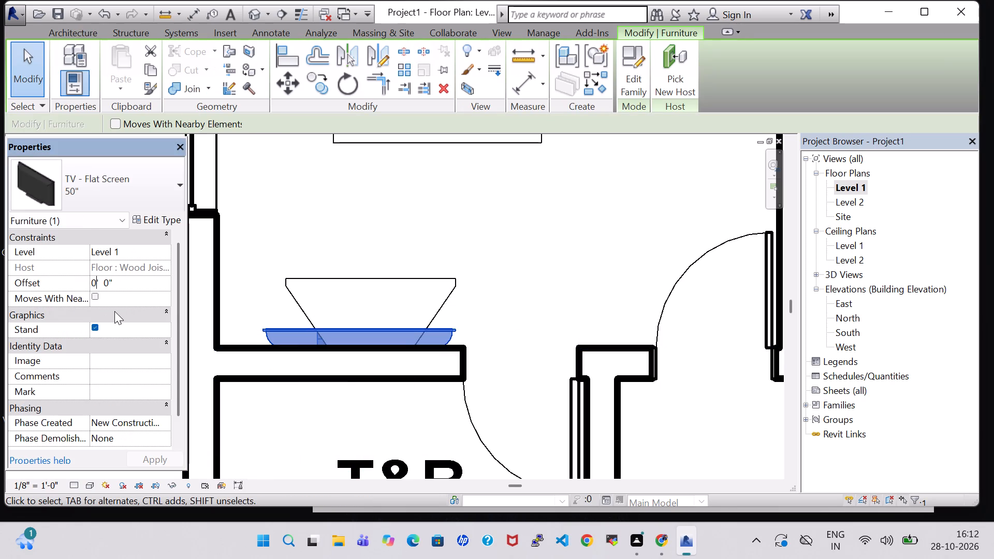
key(BackSpace)
key(3)
key(Return)
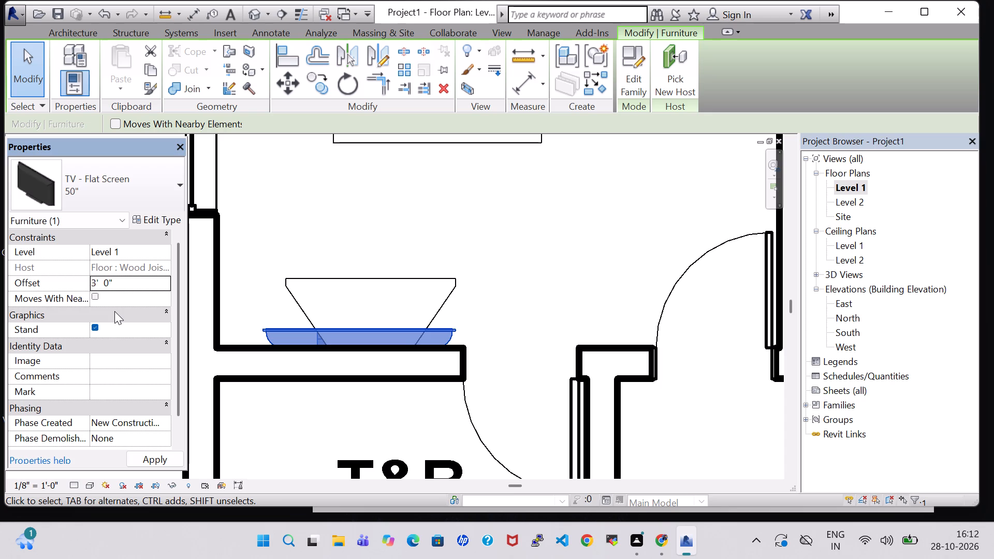
Nudge the TV slightly off the T&B wall and away from the exterior wall, to about 3'-6".
key(Up)
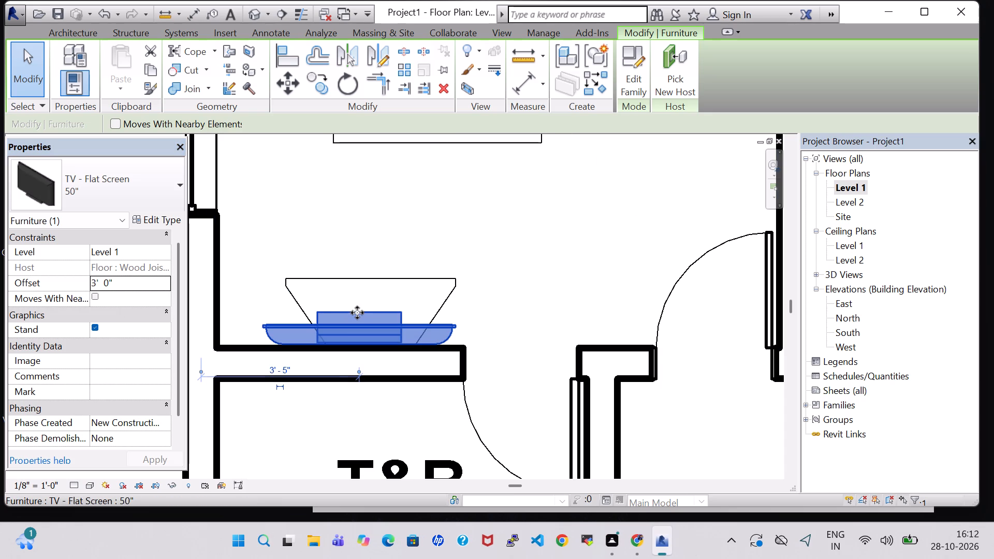
key(Right)
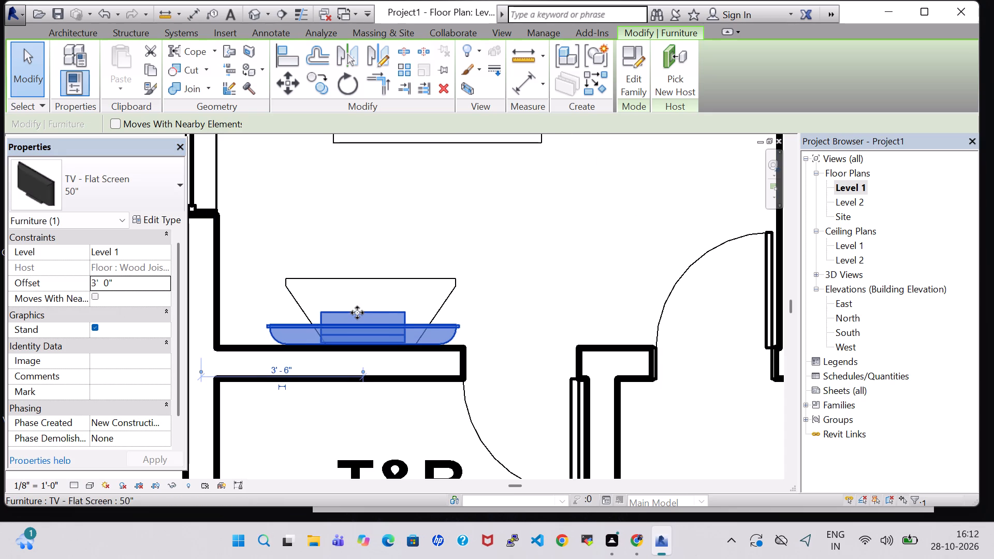
click(577, 222)
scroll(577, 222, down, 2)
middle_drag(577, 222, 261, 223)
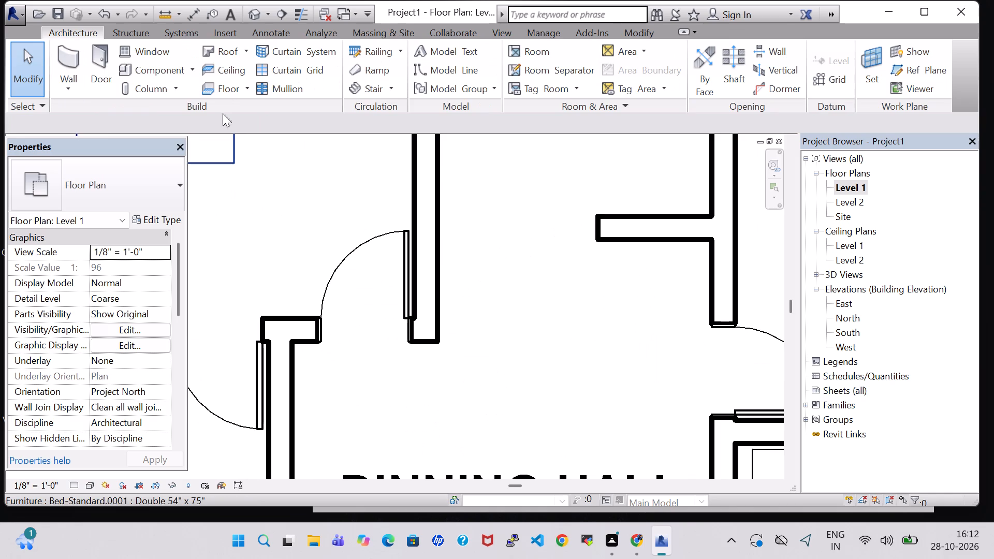
Place a 50" TV - Flat Screen with a 3' 0" offset on the upper-right bedroom's TV stand, backed onto the wall below.
click(168, 66)
scroll(492, 391, down, 3)
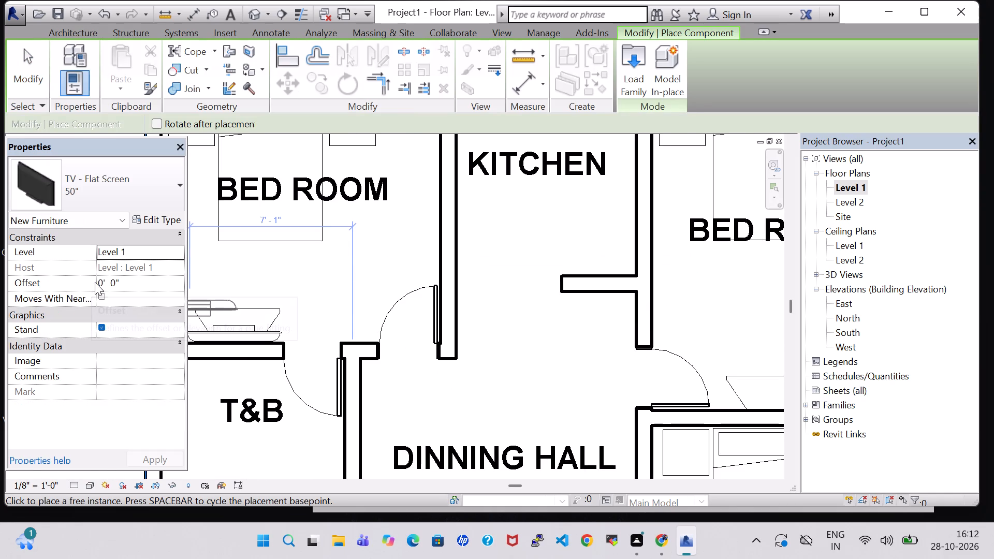
click(104, 283)
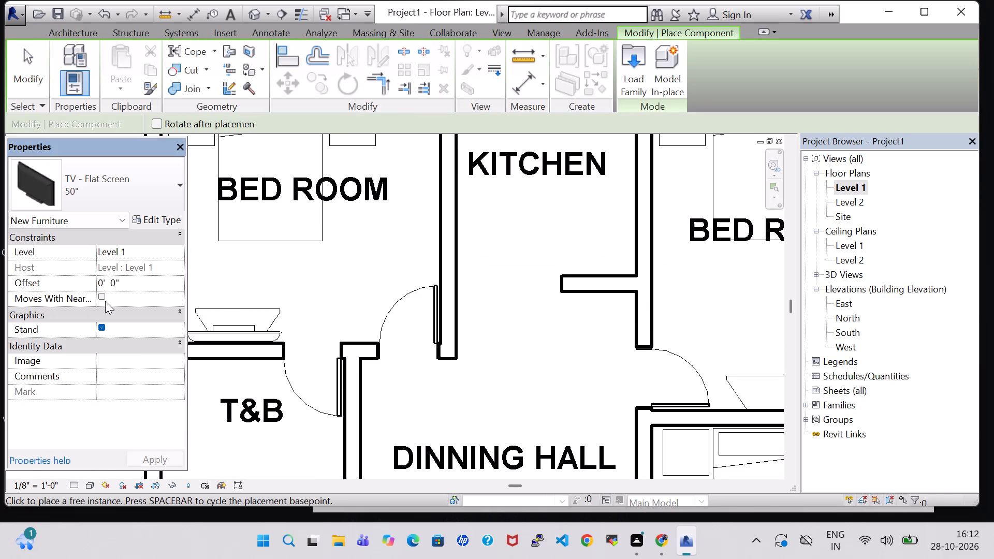
key(BackSpace)
key(3)
key(Return)
scroll(769, 332, down, 2)
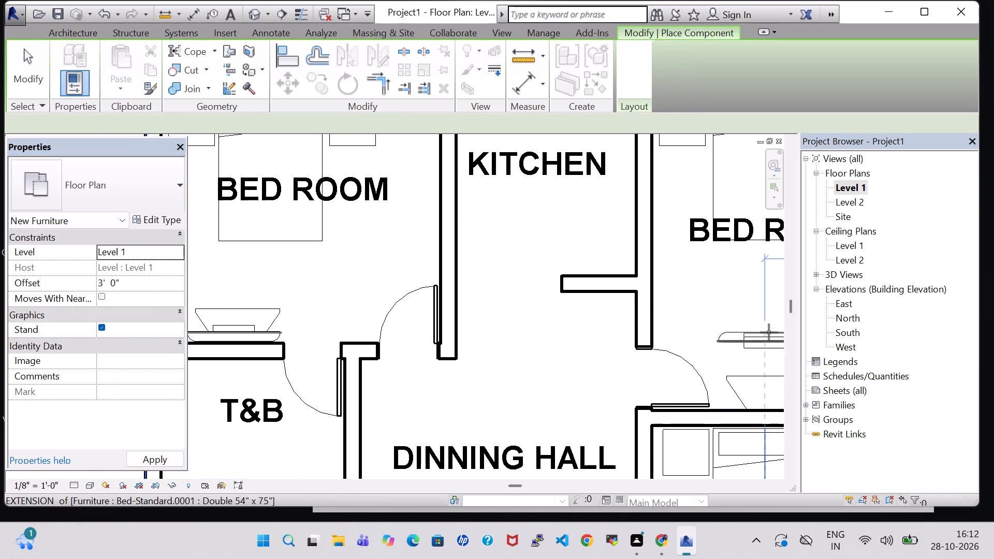
middle_drag(736, 331, 512, 331)
key(space)
key(space)
scroll(542, 370, up, 7)
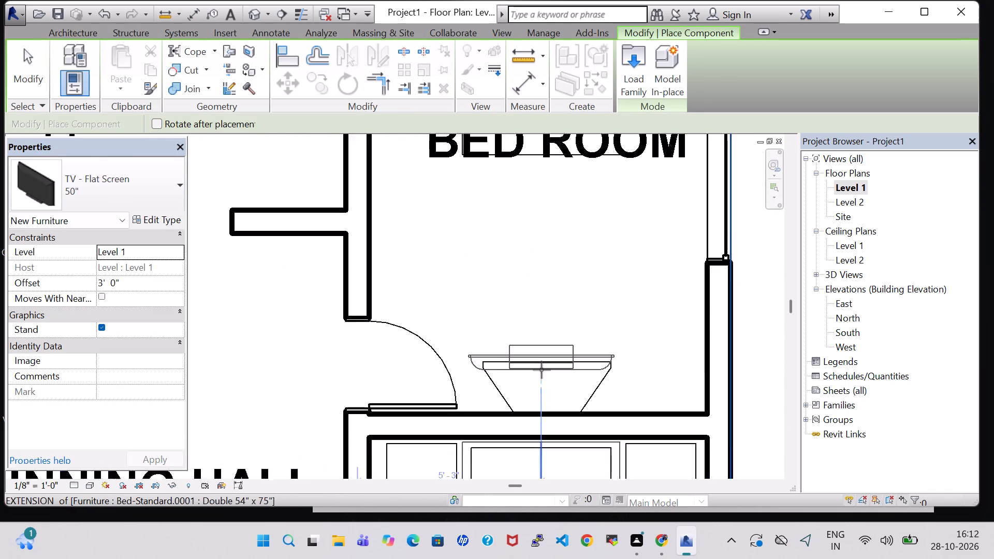
scroll(542, 370, up, 2)
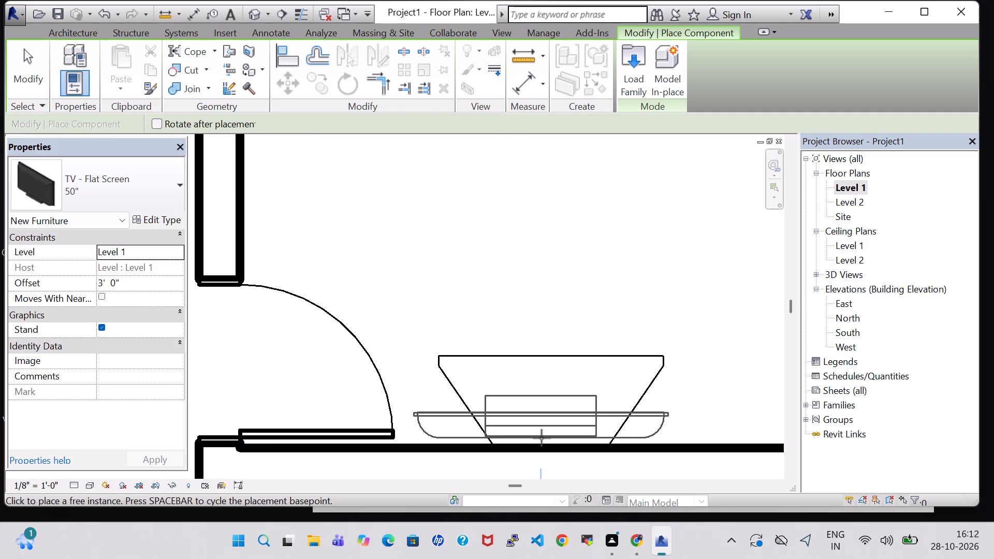
click(542, 438)
Place another 50" TV - Flat Screen on the middle-right bedroom's TV stand, against the wall opposite the bed's headboard.
middle_drag(547, 419, 496, 166)
scroll(491, 301, down, 2)
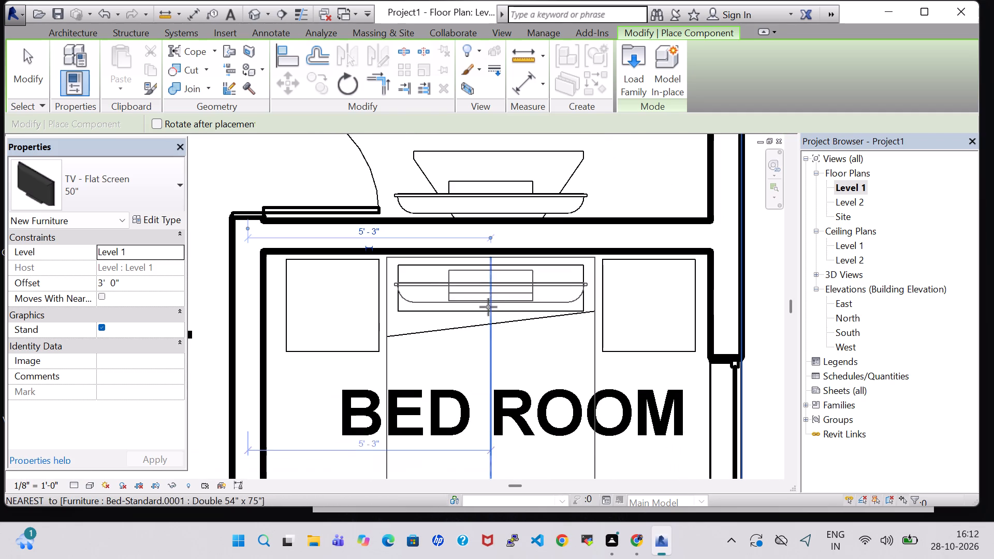
scroll(491, 376, down, 4)
middle_drag(491, 376, 491, 188)
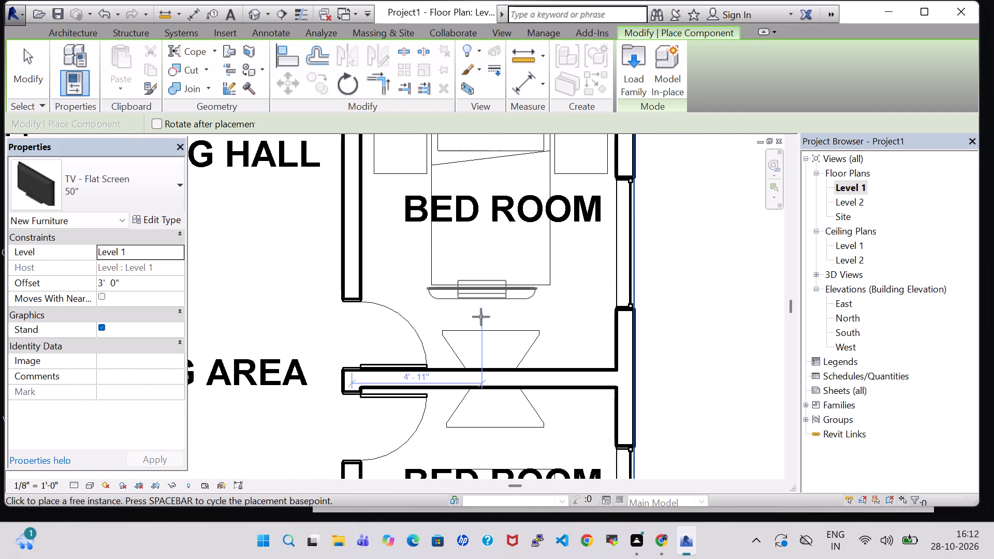
click(483, 365)
Place a 50" TV - Flat Screen, turned to face the bed, on the lower-right bedroom's TV stand against the shared wall.
key(space)
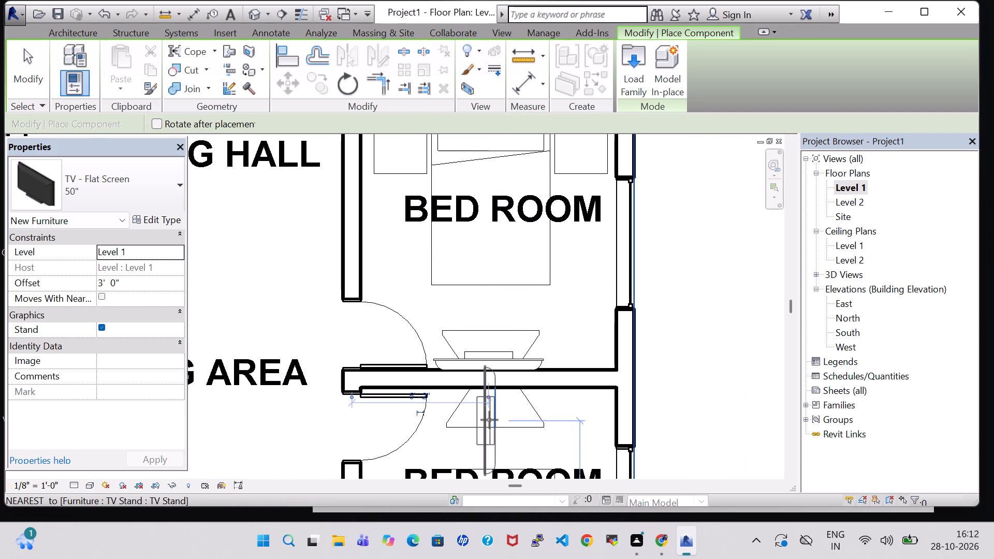
key(space)
scroll(488, 421, up, 4)
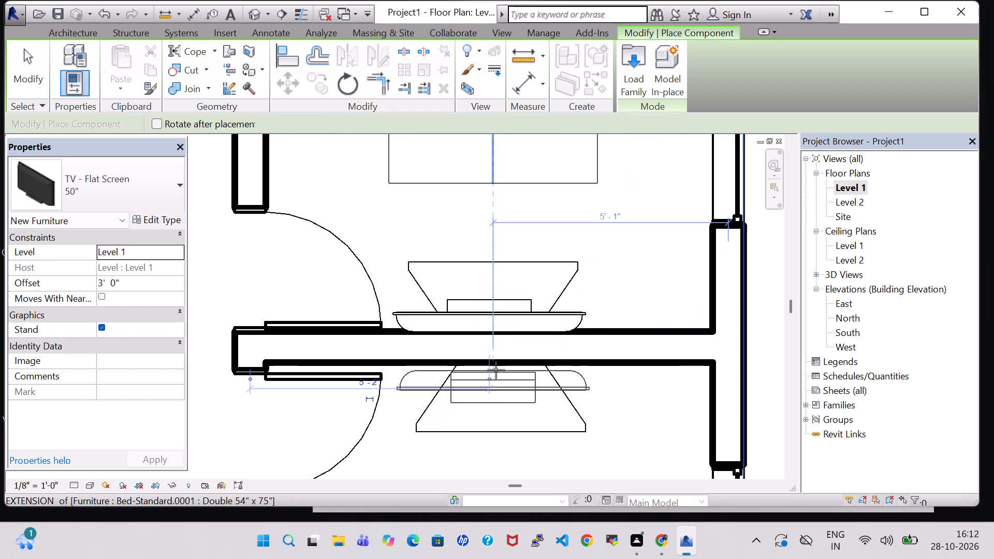
click(496, 367)
key(Escape)
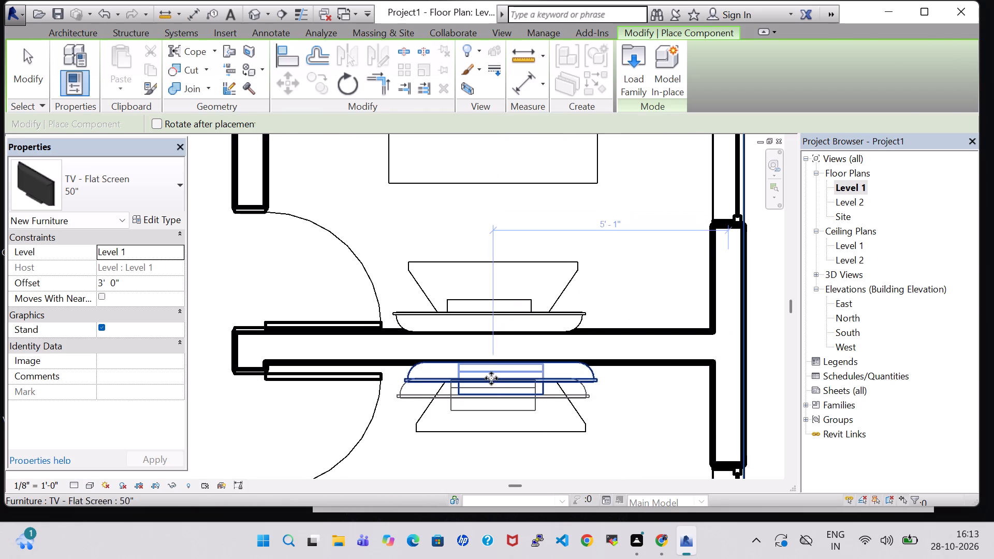
key(Escape)
Nudge the lower-right and middle-right bedroom TVs slightly away from the wall between them.
click(516, 390)
key(Down)
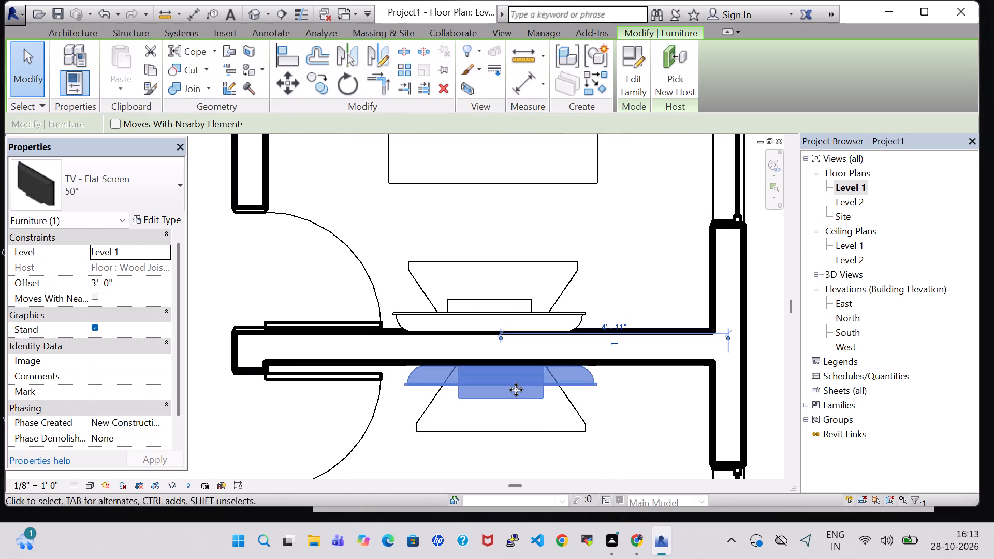
key(Down)
key(Up)
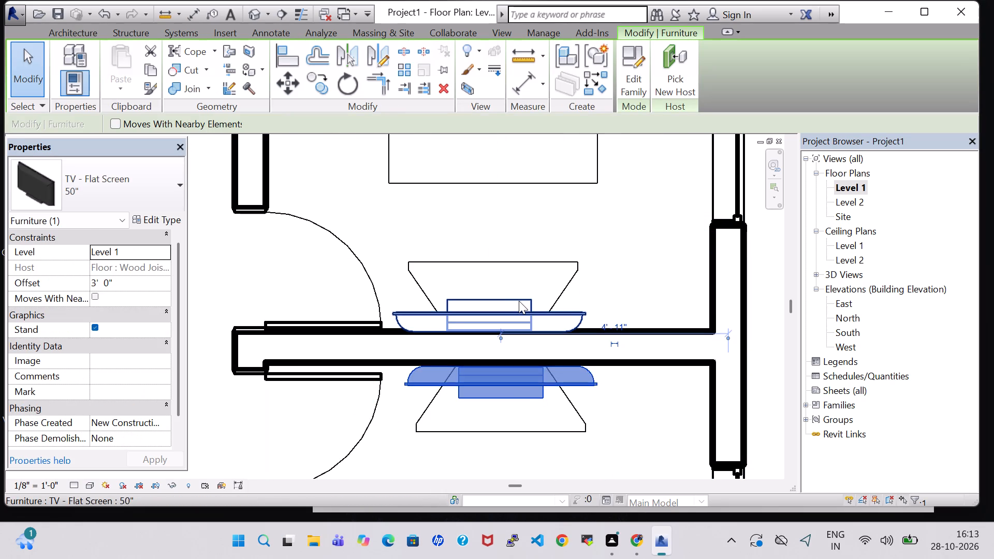
click(519, 302)
key(Up)
key(Up)
key(Down)
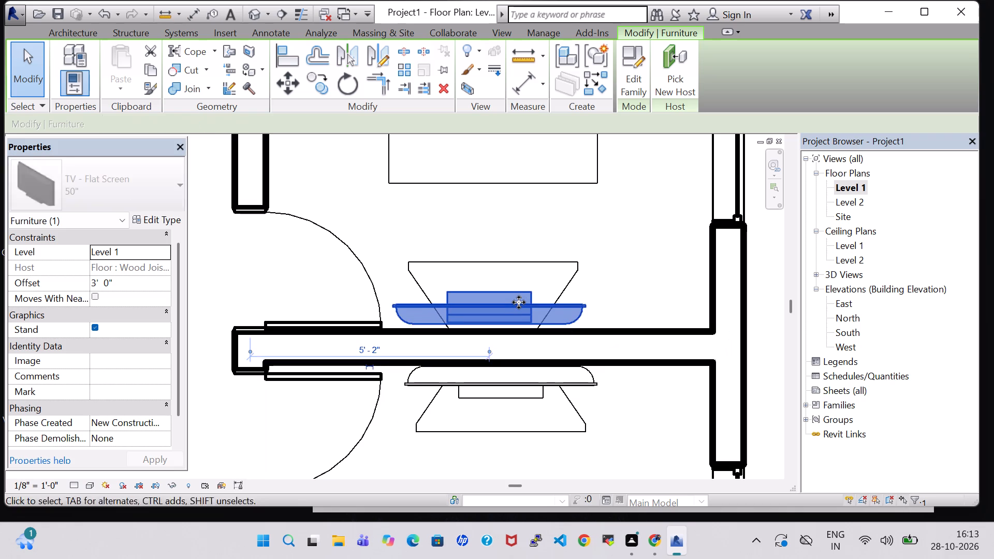
drag(606, 266, 612, 266)
Nudge the upper-right bedroom's TV slightly toward the wall behind its stand.
scroll(612, 266, down, 3)
middle_drag(620, 237, 632, 476)
click(538, 220)
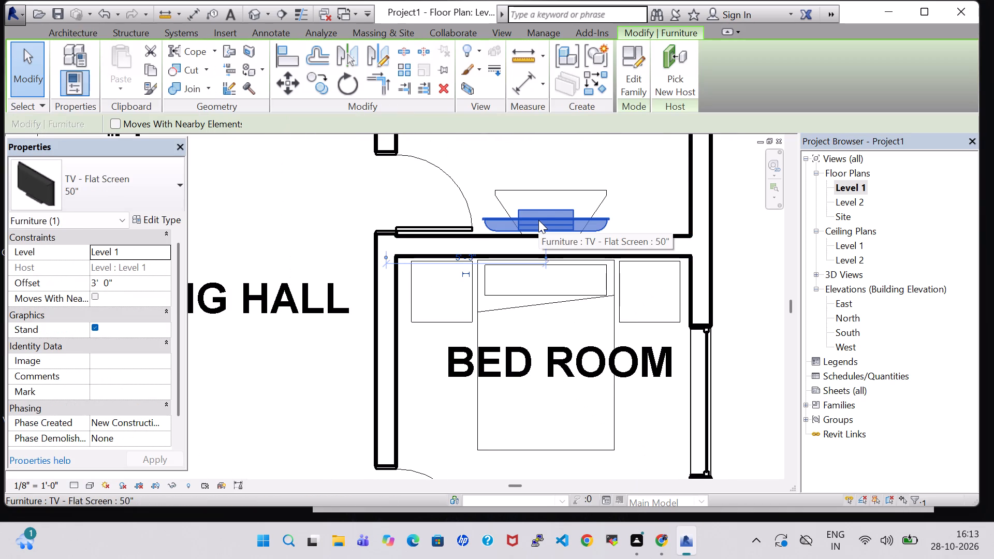
key(Down)
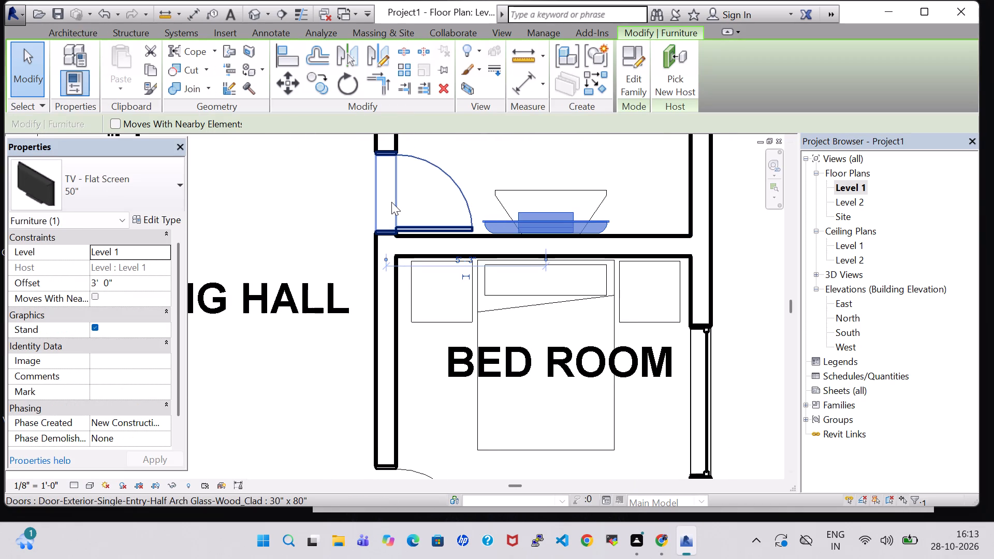
key(Down)
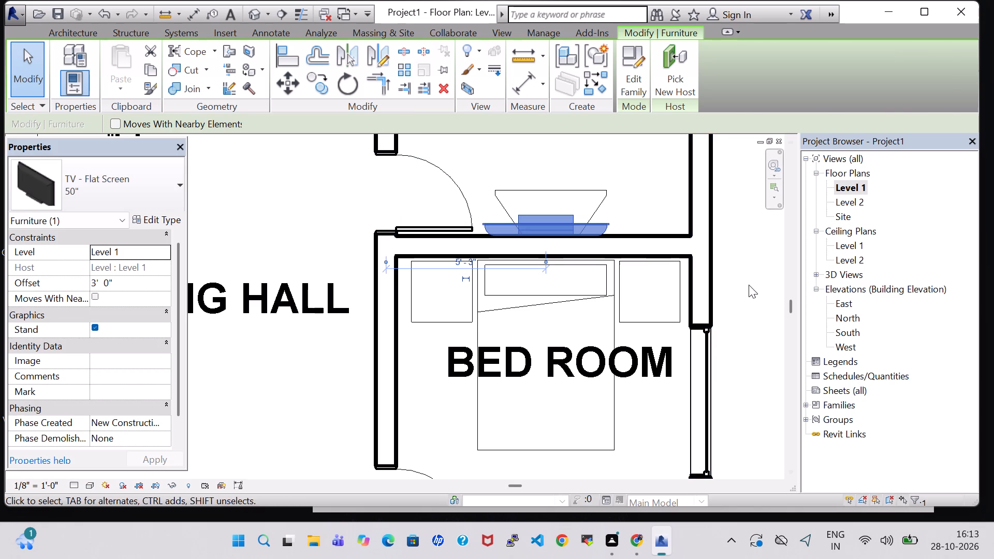
click(749, 285)
Look over the Level 1 plan from the furnished bedrooms down to the parking and entry.
middle_drag(697, 268, 692, 421)
scroll(697, 268, down, 1)
scroll(668, 408, down, 5)
middle_drag(639, 322, 639, 312)
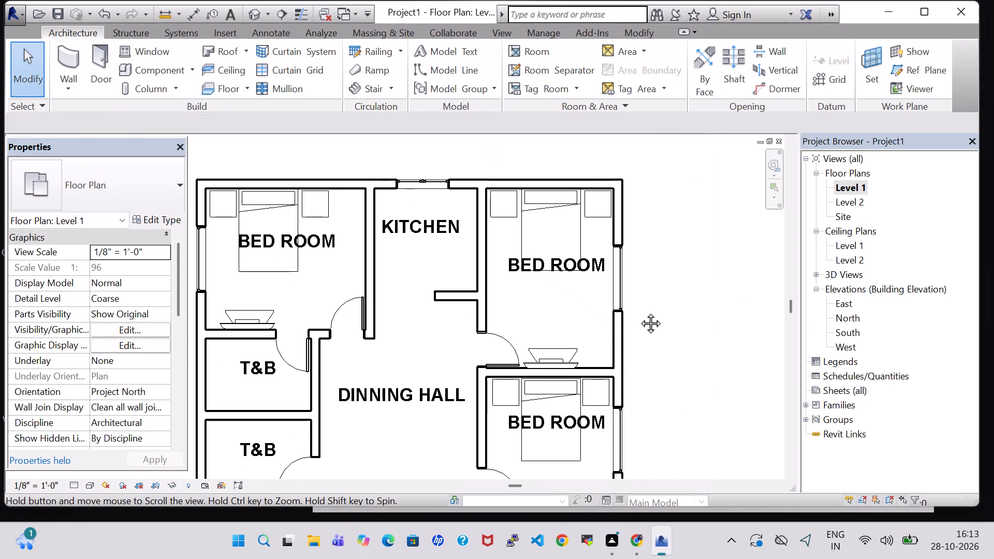
middle_drag(639, 312, 638, 260)
middle_drag(660, 277, 660, 247)
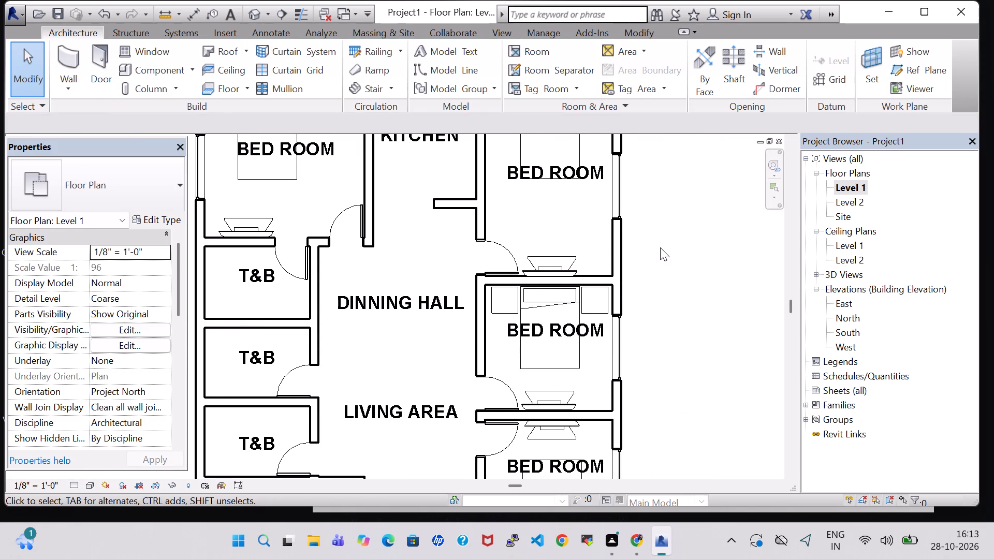
scroll(660, 247, down, 3)
middle_drag(677, 300, 662, 249)
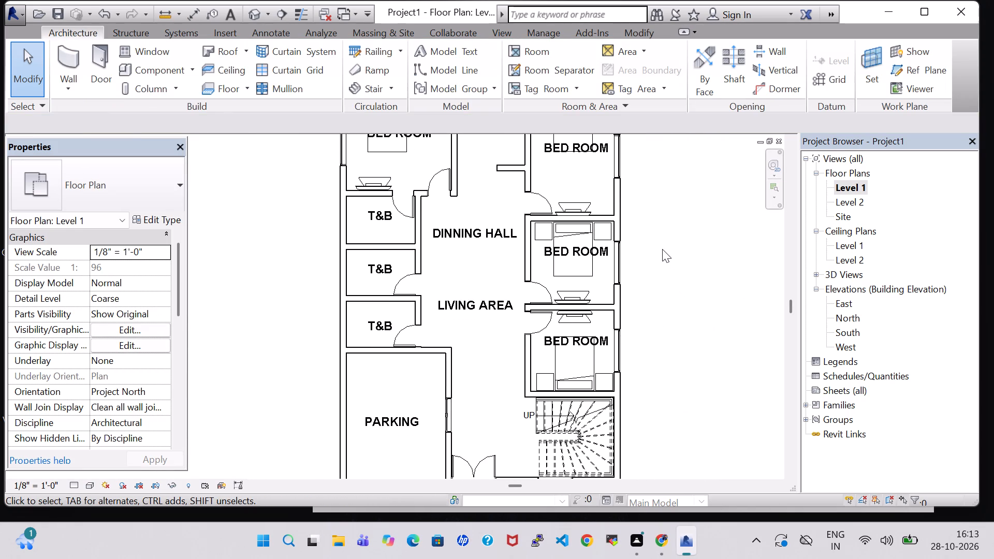
middle_drag(678, 300, 646, 232)
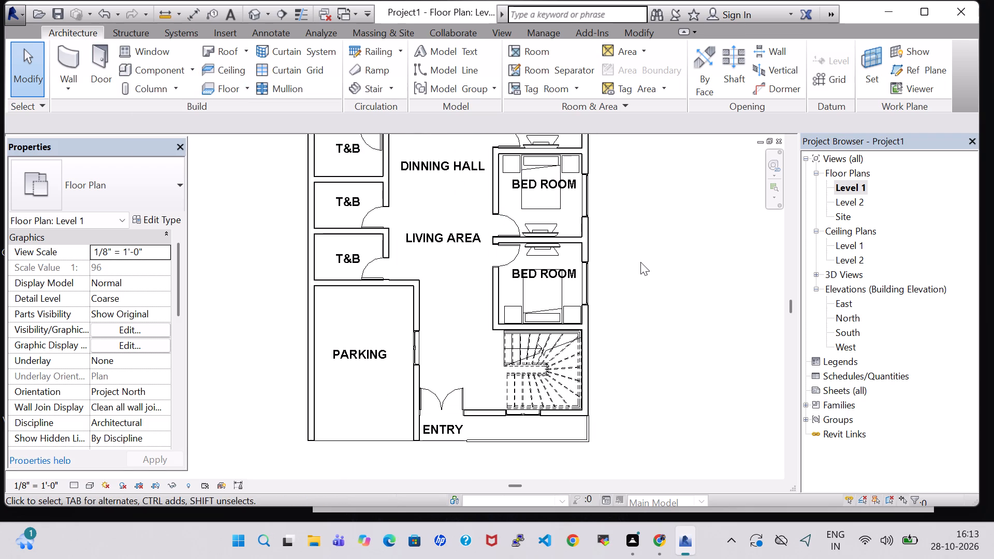
scroll(640, 262, up, 1)
middle_drag(642, 260, 645, 276)
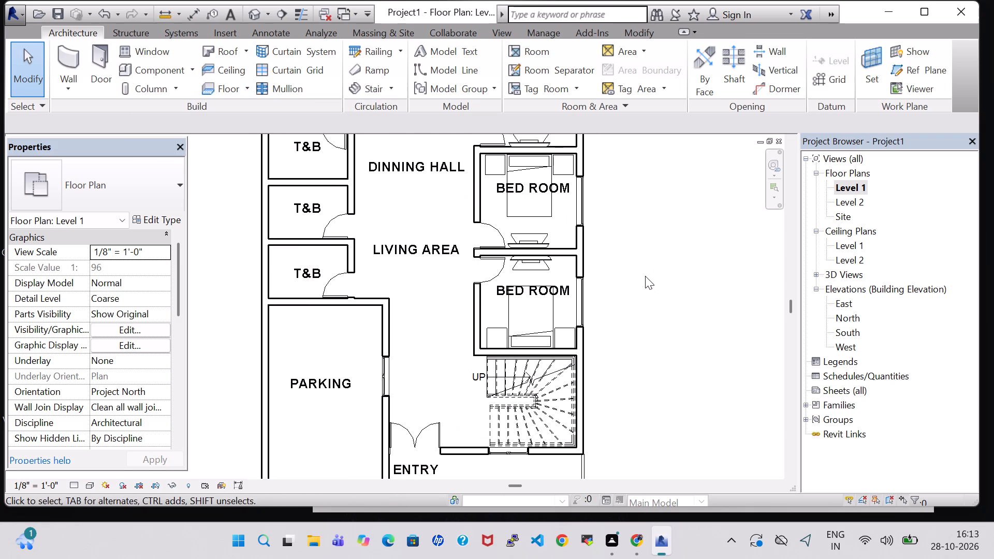
scroll(645, 276, down, 2)
middle_drag(658, 234, 658, 253)
middle_drag(656, 250, 655, 285)
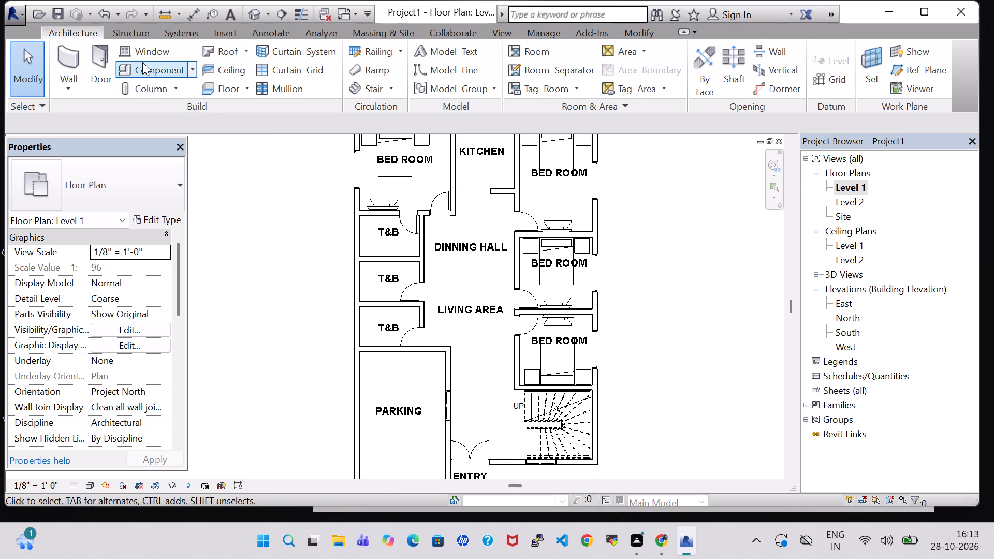
Load the Toilet-Domestic-3D family from the Water Closets folder of the architectural plumbing fixtures library.
click(144, 67)
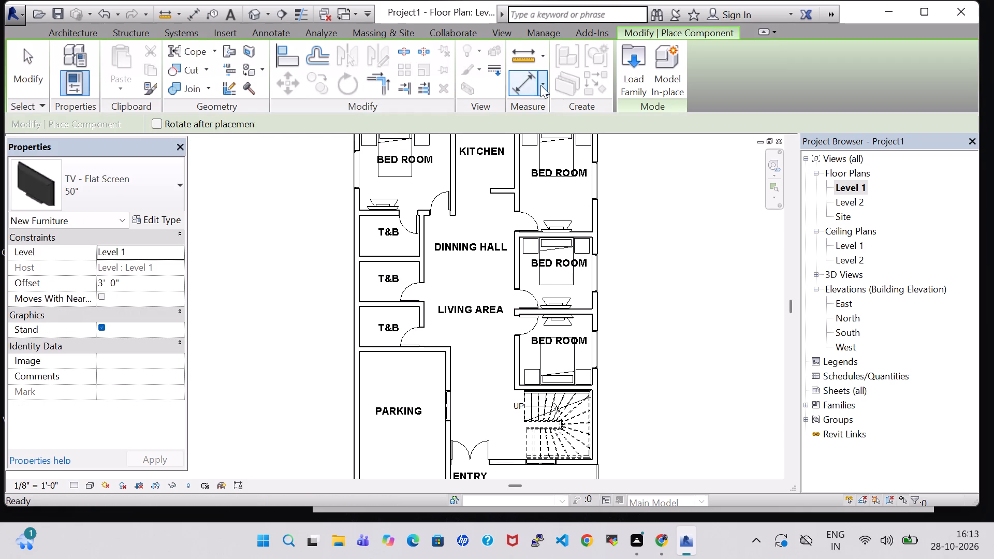
click(626, 82)
scroll(559, 309, down, 3)
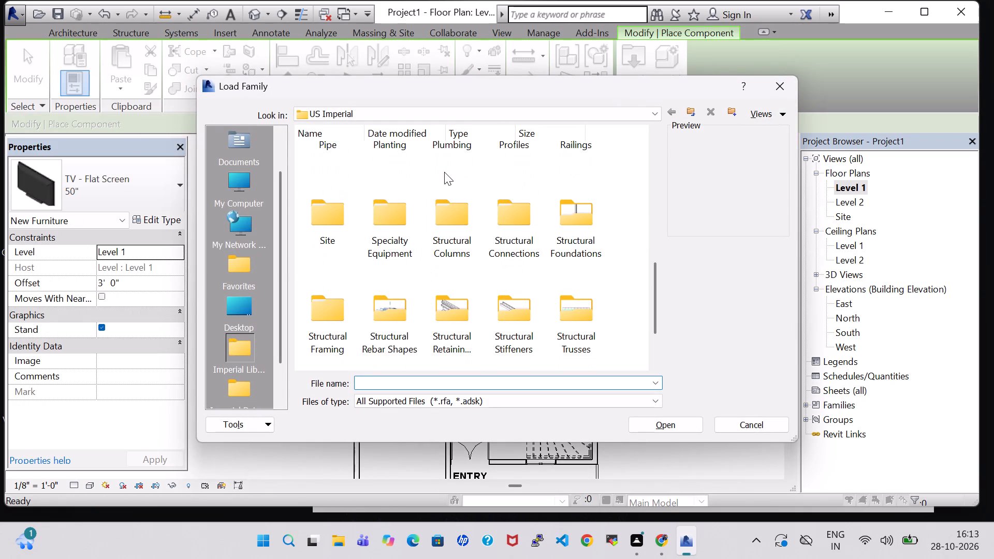
scroll(430, 199, up, 1)
double_click(456, 269)
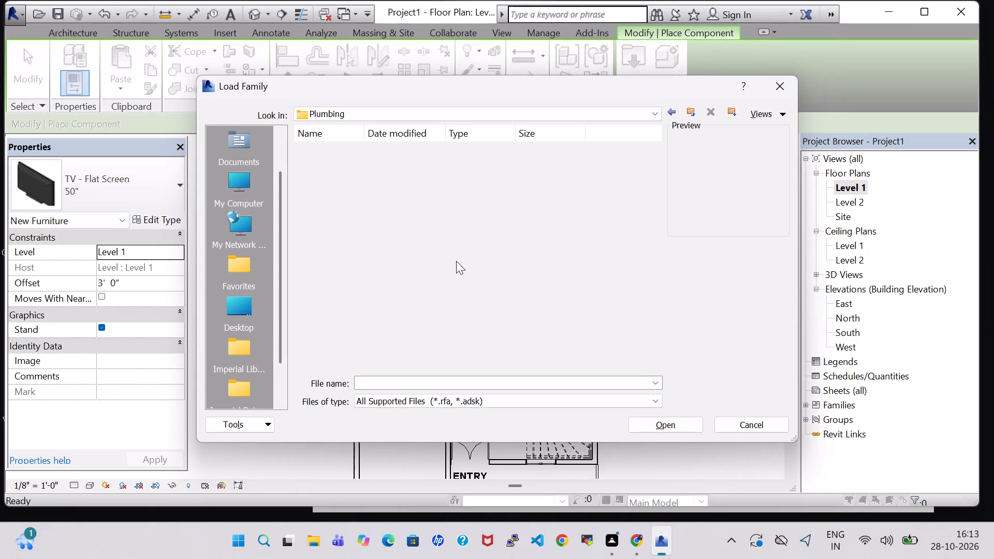
double_click(329, 180)
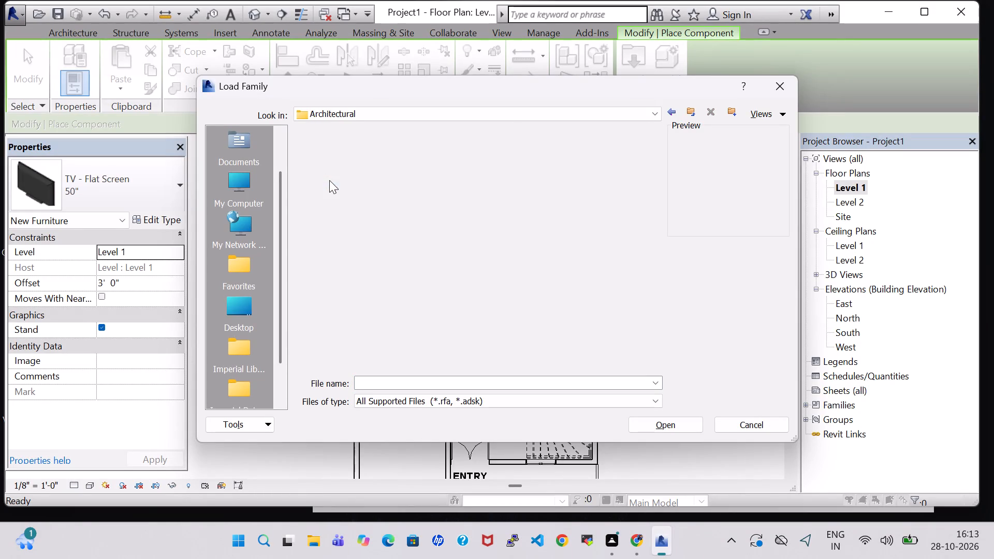
double_click(410, 168)
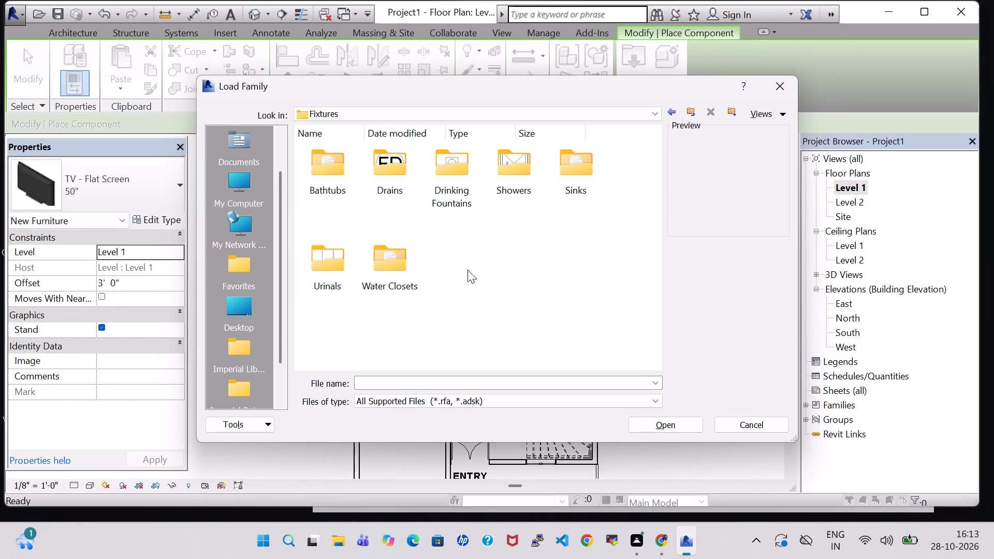
double_click(406, 275)
click(517, 171)
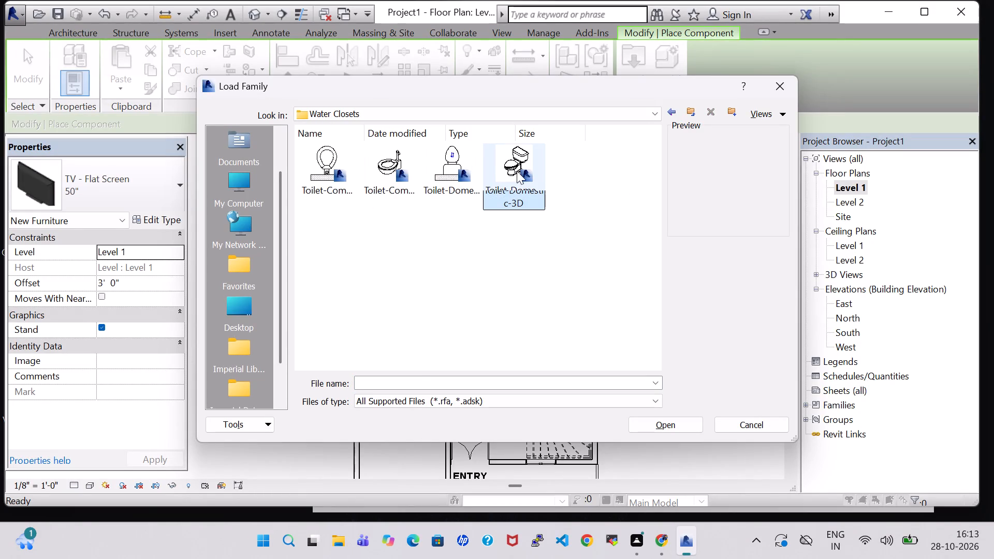
click(650, 428)
Place a Toilet-Domestic-3D in each of the three T&B rooms, backed onto the exterior wall near the room's lower partition.
scroll(375, 355, up, 5)
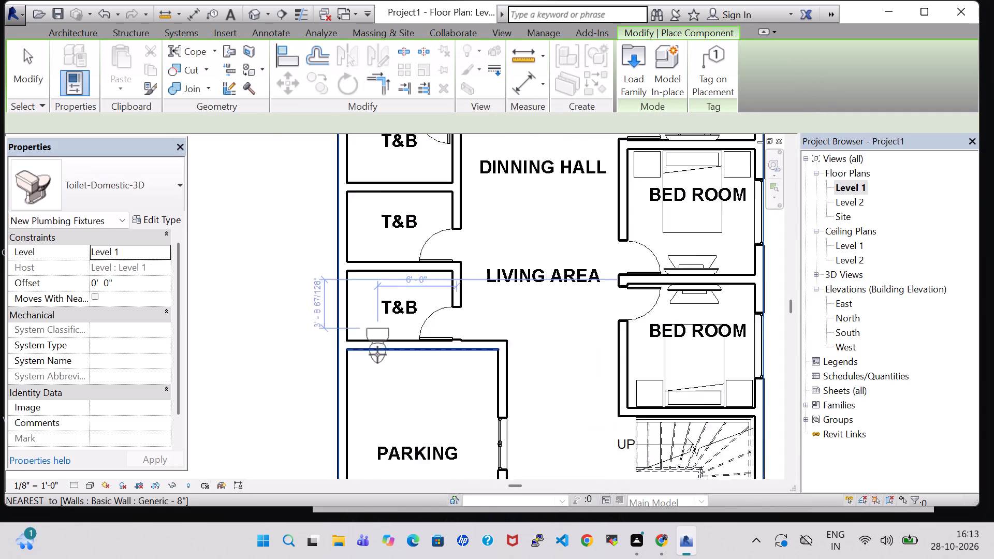
key(space)
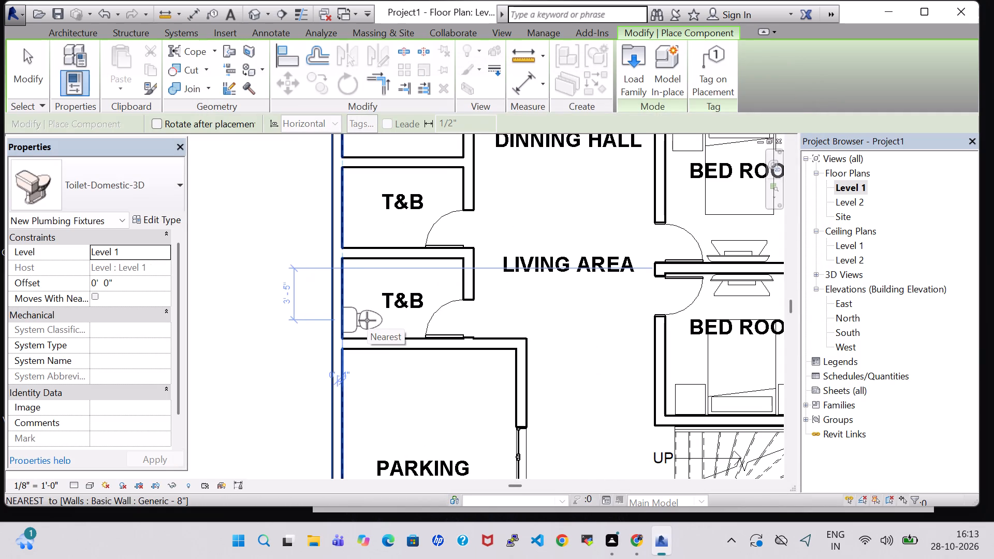
click(367, 320)
middle_drag(378, 243, 381, 364)
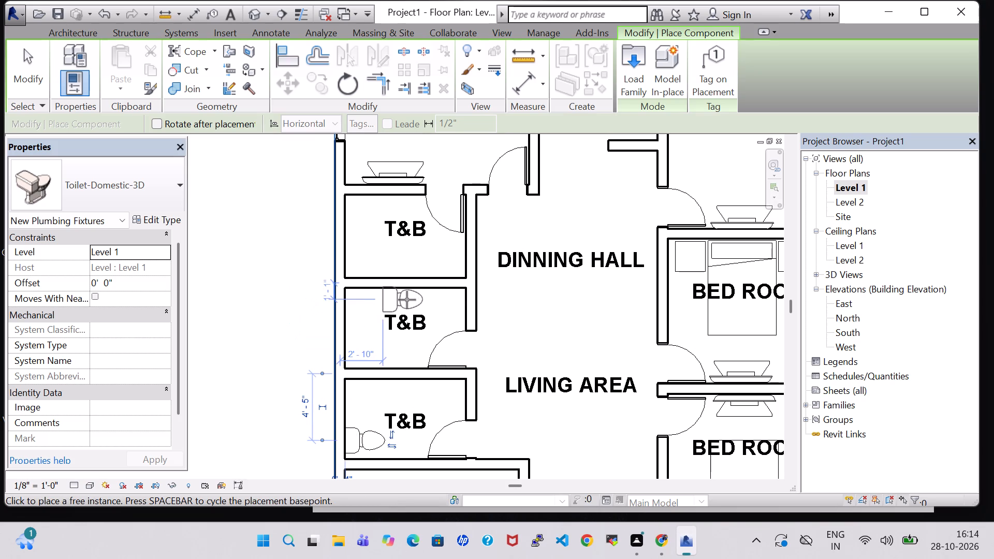
click(367, 342)
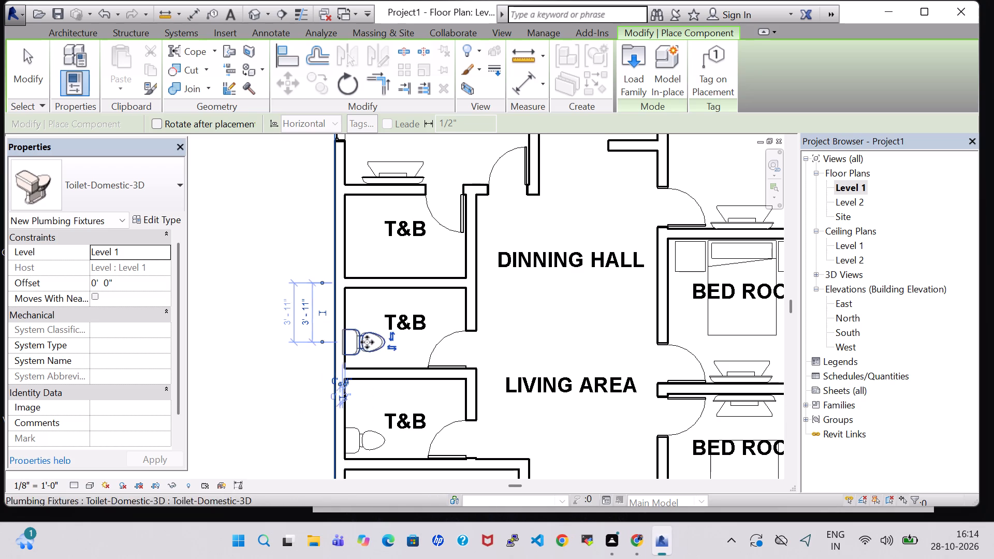
click(370, 259)
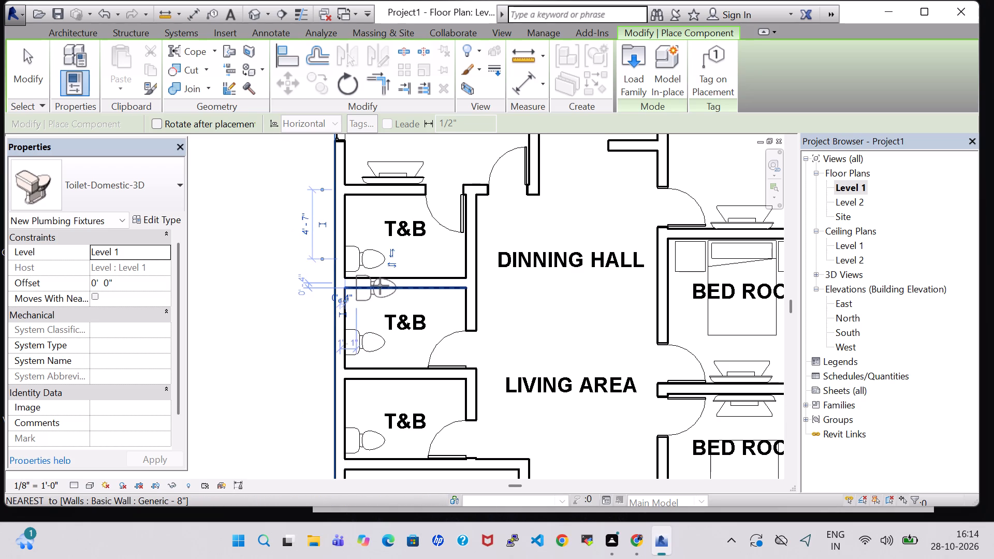
key(Escape)
key(Escape)
key(Escape)
scroll(393, 305, down, 2)
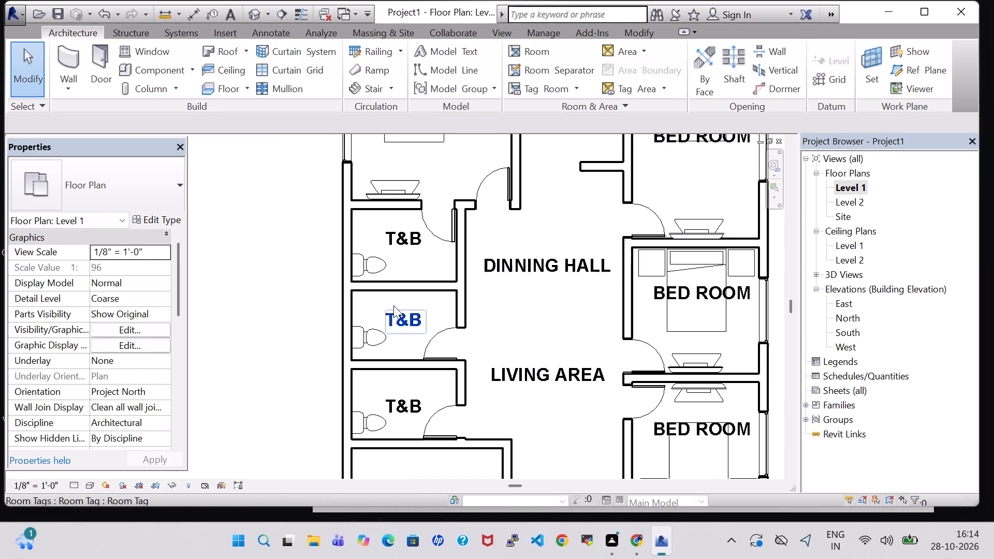
scroll(393, 305, down, 3)
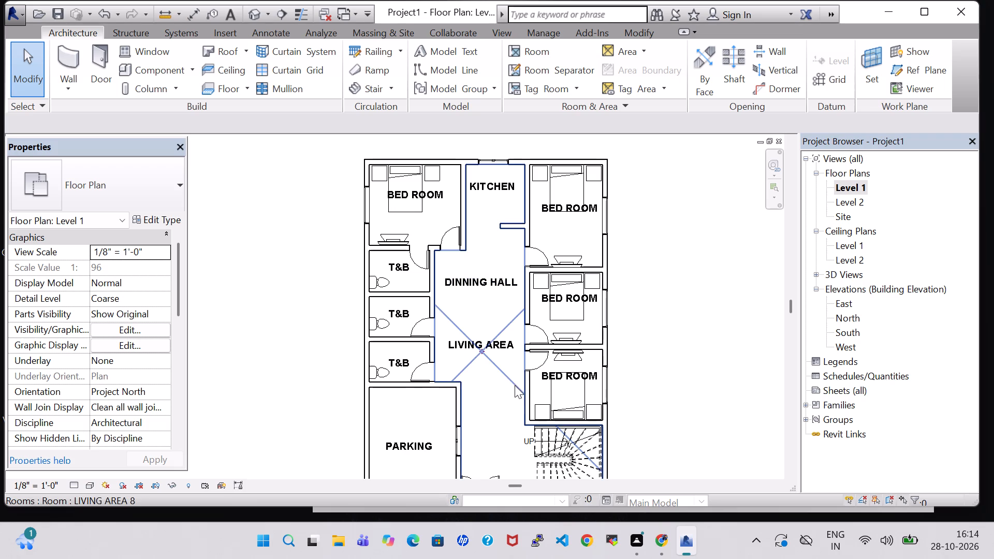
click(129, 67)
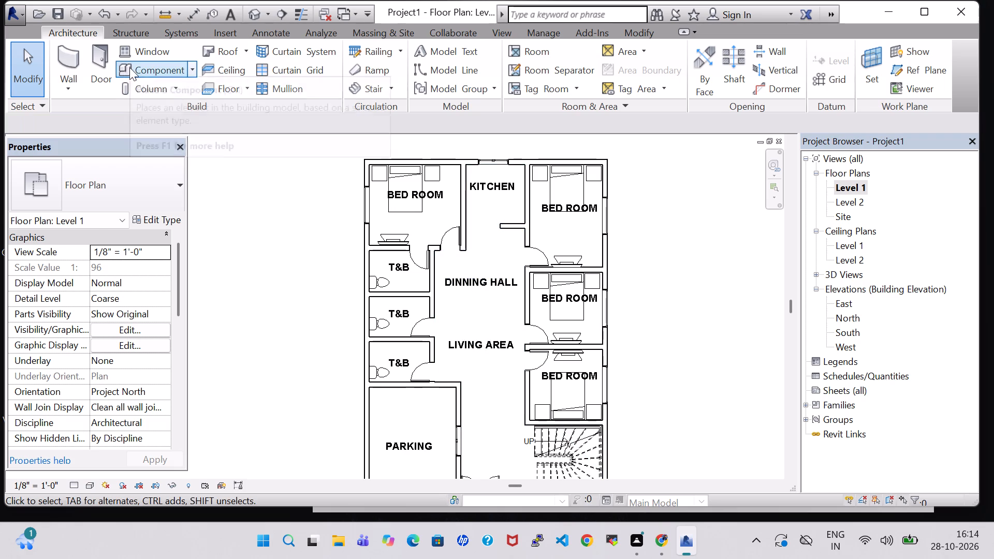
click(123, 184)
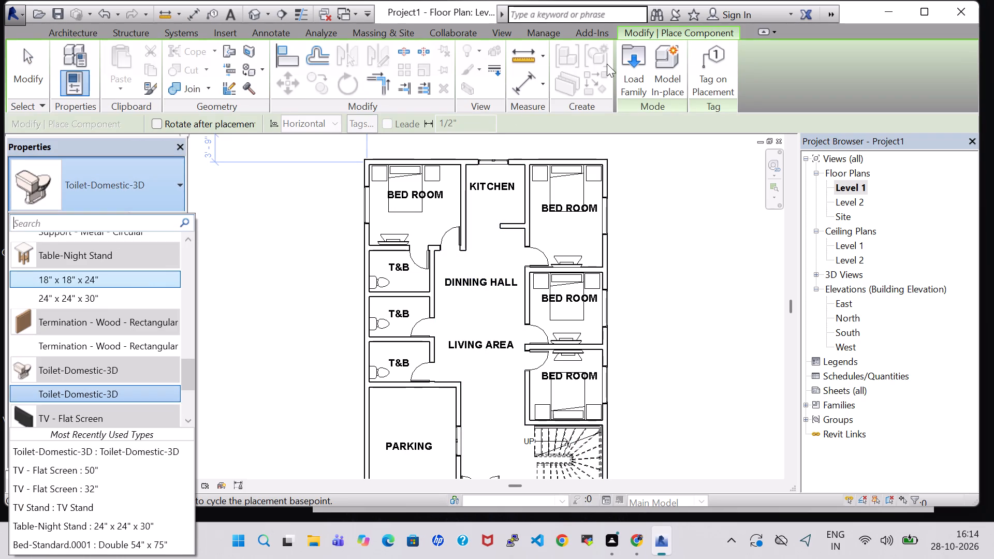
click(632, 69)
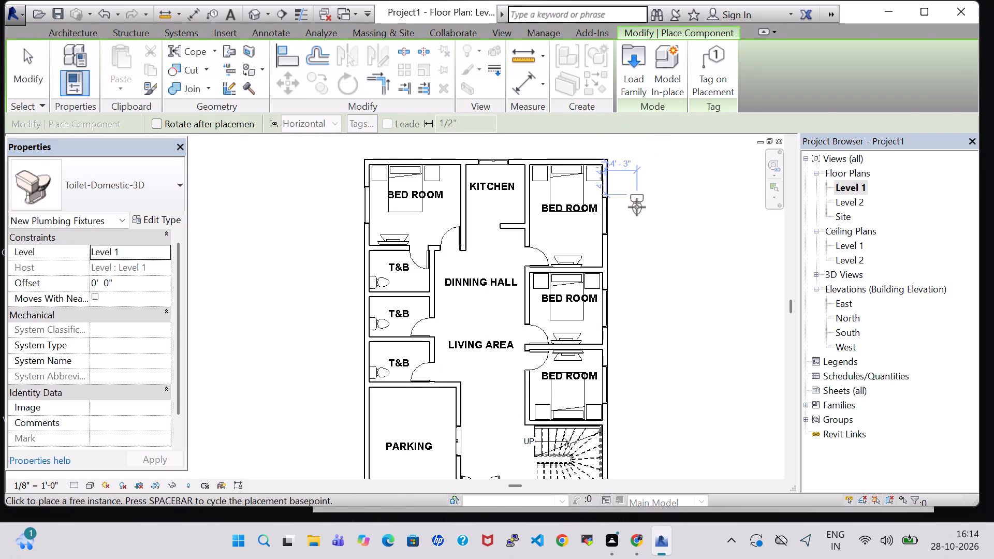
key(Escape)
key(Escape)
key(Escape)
Load the Tub-Free Standing-3D family from the Bathtubs folder of the architectural plumbing fixtures library.
click(149, 69)
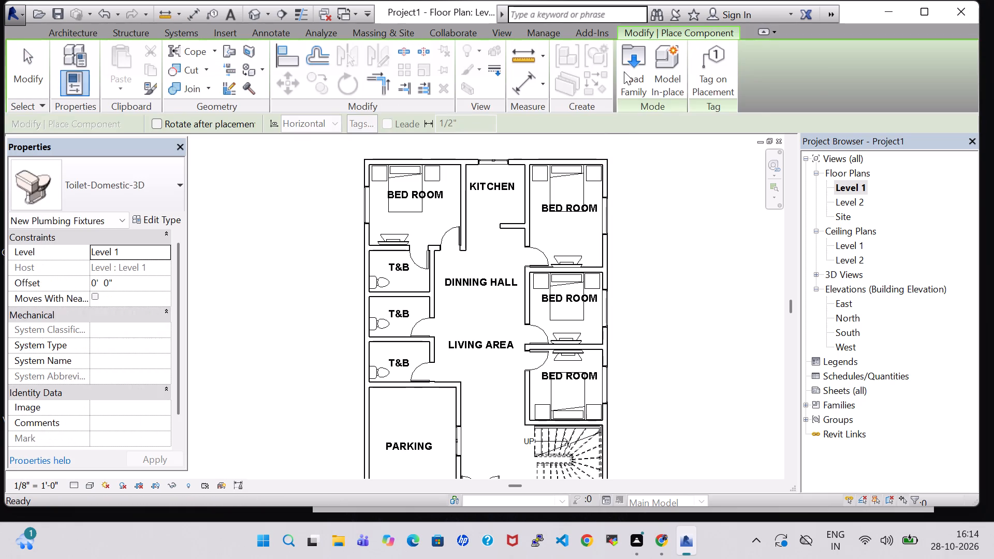
click(624, 71)
scroll(443, 263, down, 1)
scroll(560, 259, down, 1)
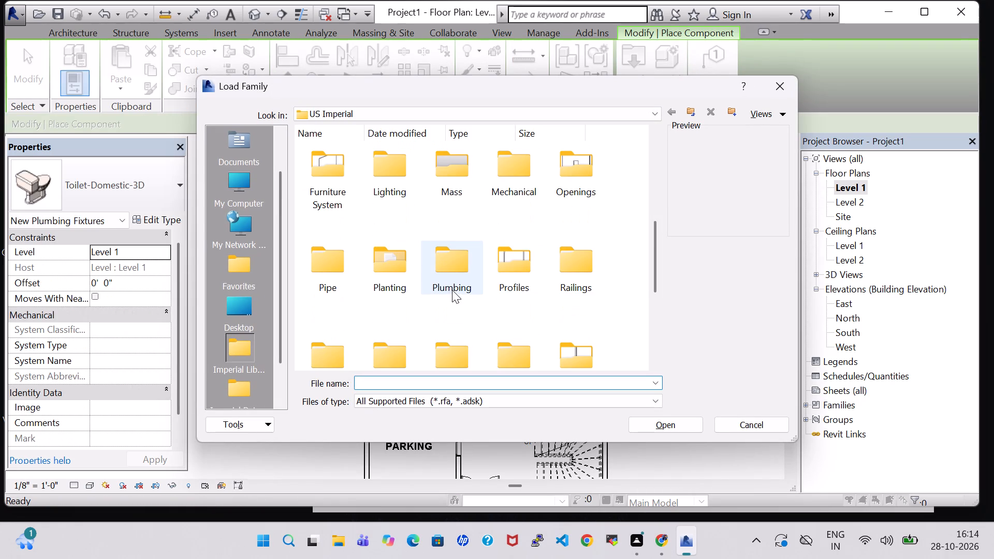
double_click(471, 261)
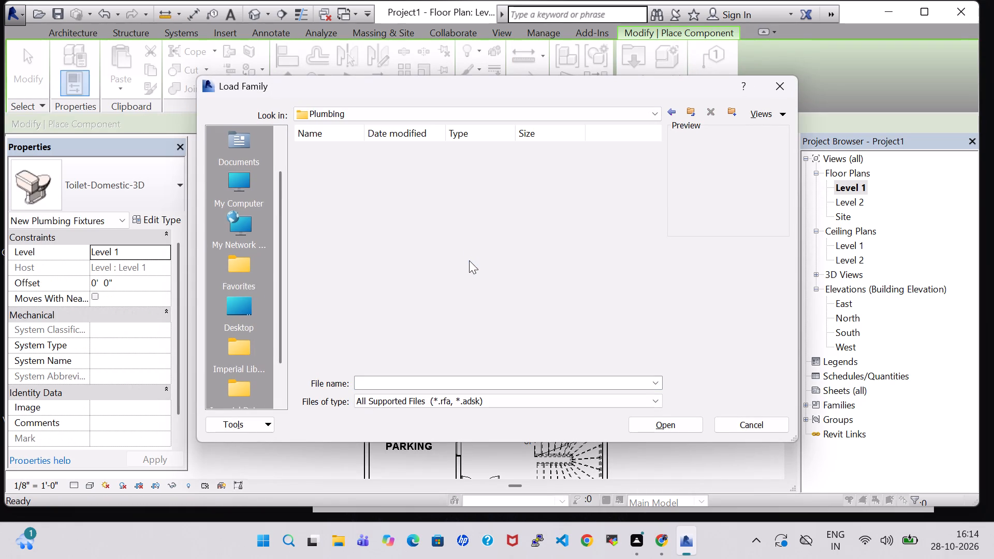
double_click(343, 167)
double_click(391, 167)
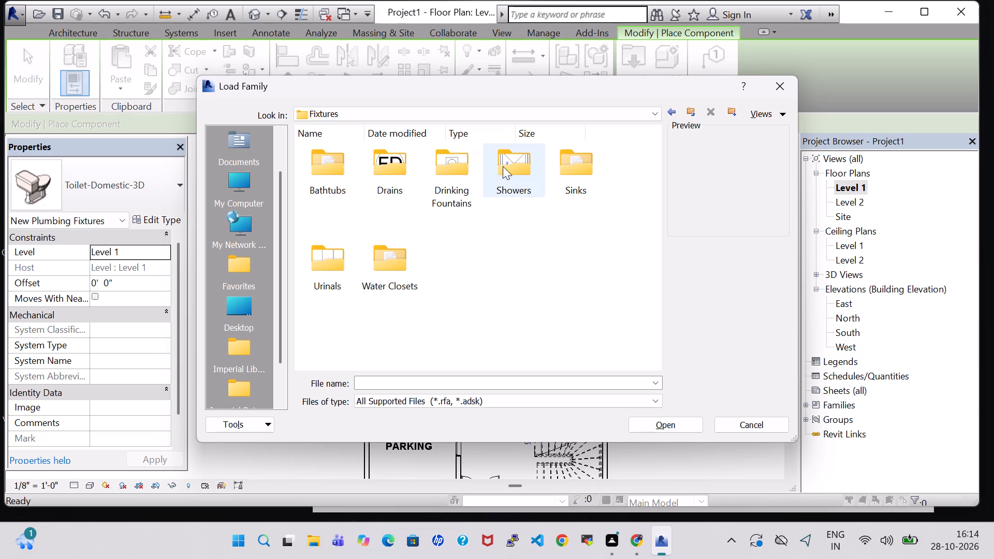
double_click(340, 174)
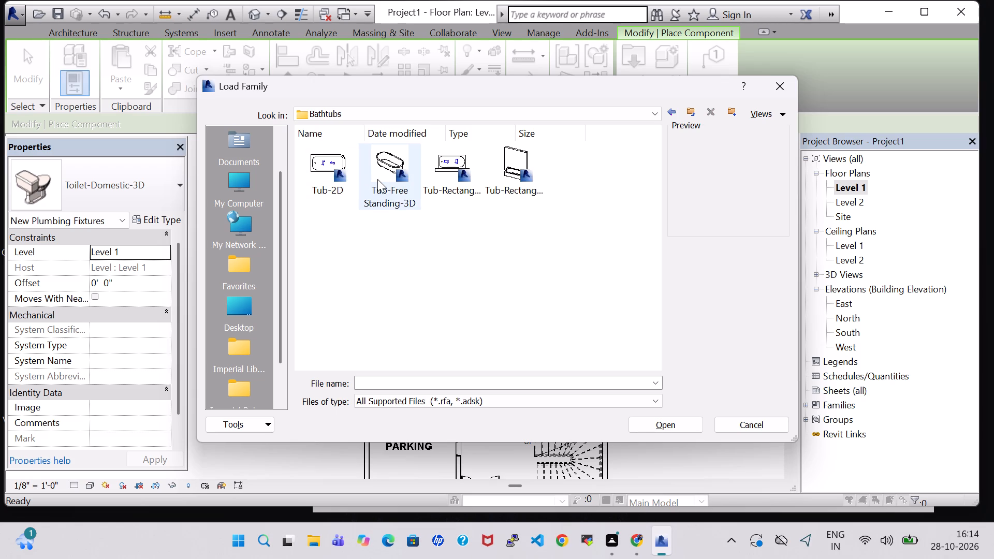
click(377, 179)
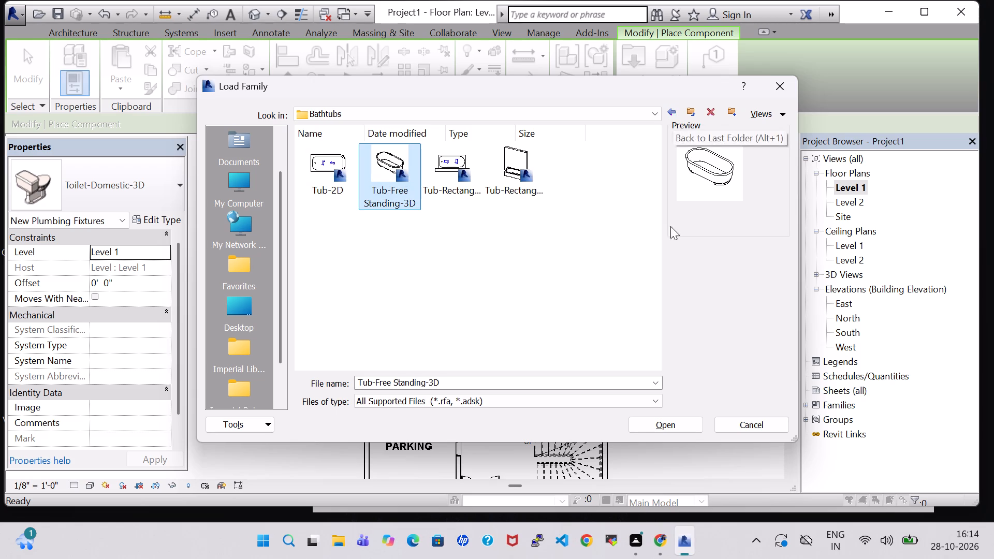
click(692, 426)
Place a 30" x 60" Tub-Free Standing-3D in each of the three T&B rooms, lengthwise along the exterior wall.
scroll(399, 389, up, 4)
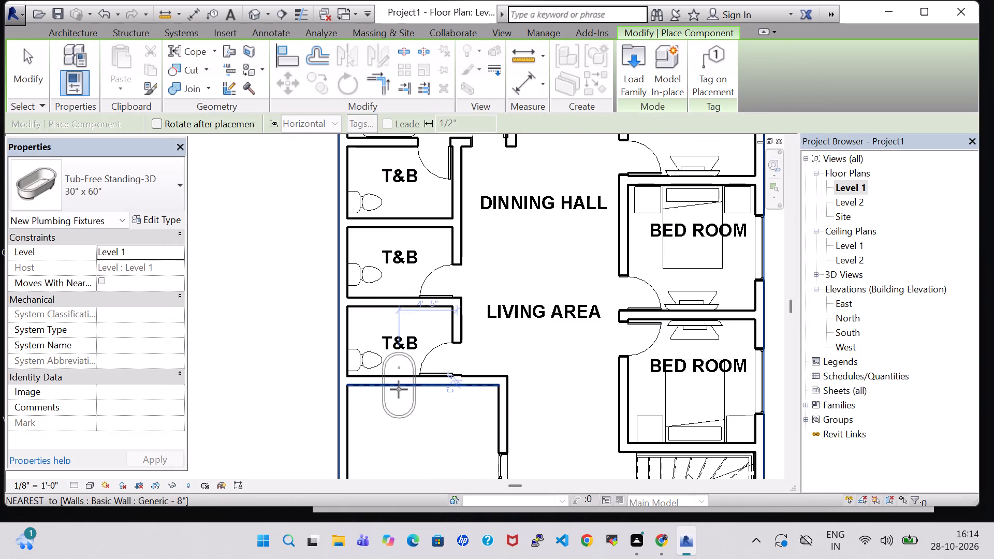
key(space)
key(space)
key(space)
key(space)
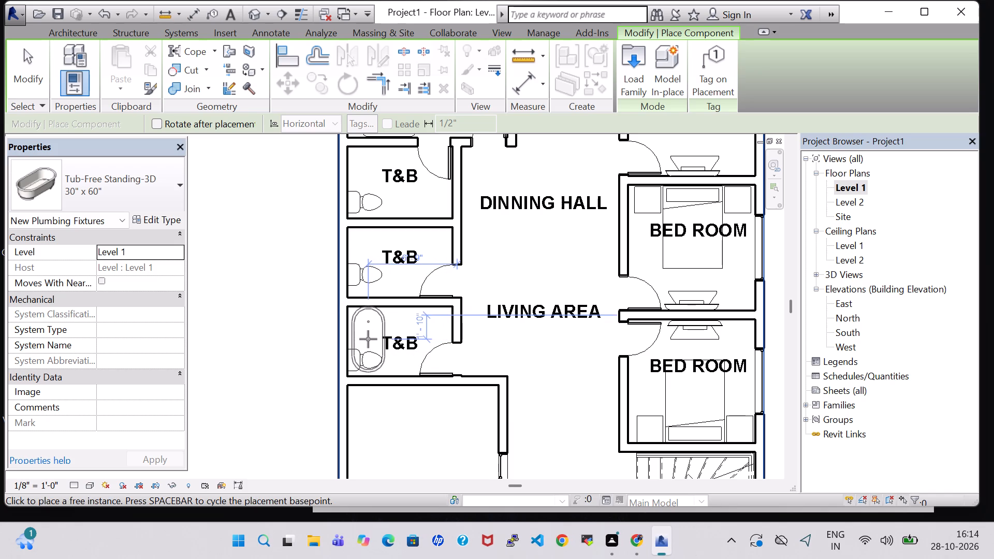
click(368, 339)
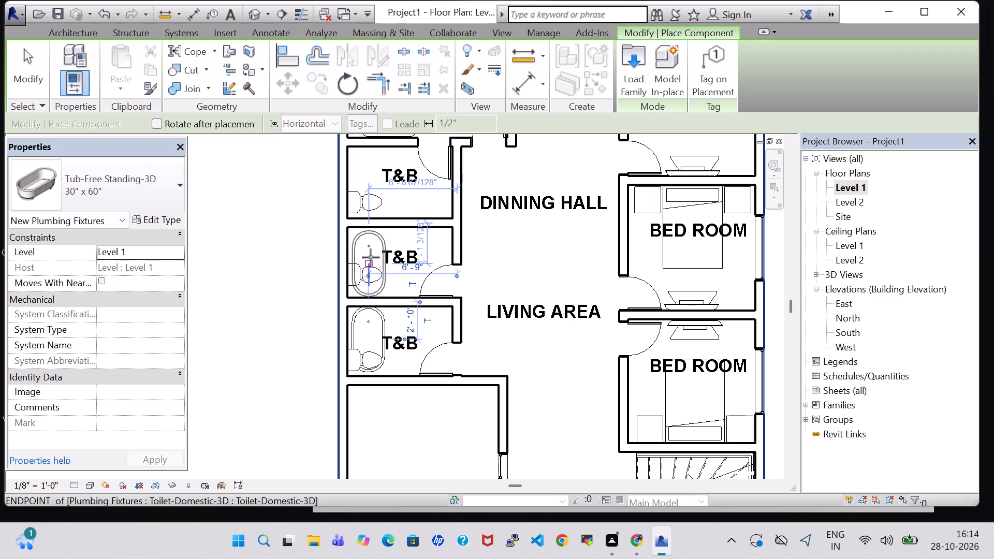
scroll(371, 257, up, 3)
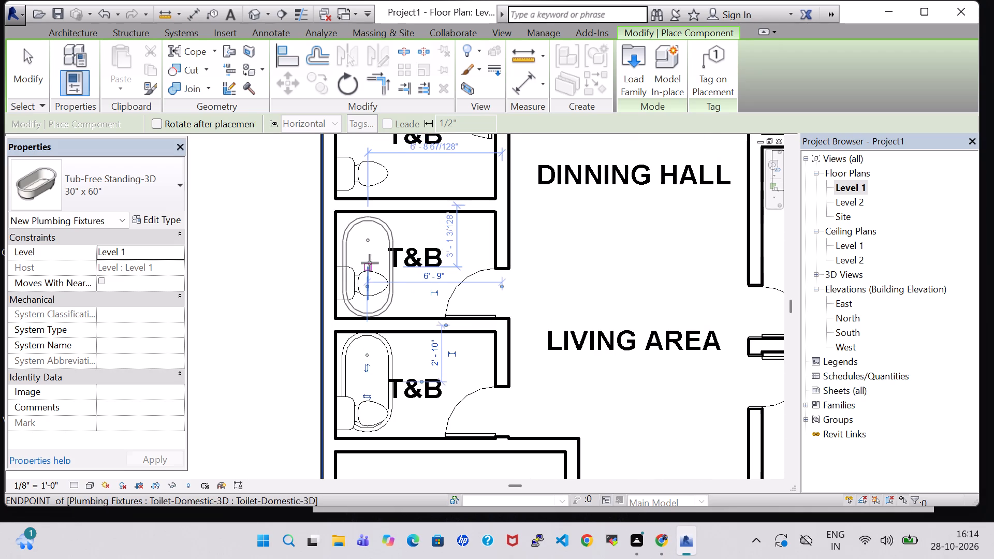
click(370, 263)
middle_drag(376, 249, 380, 346)
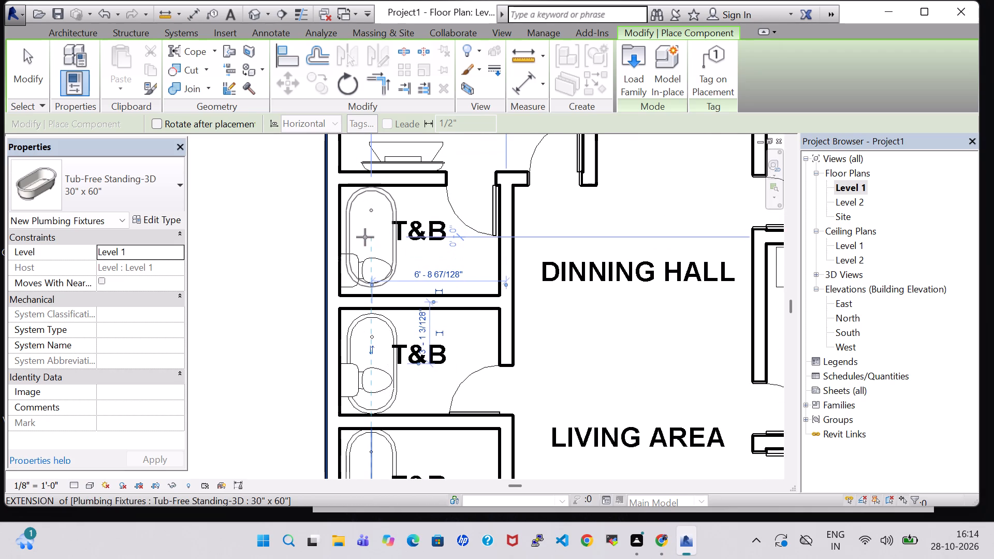
click(365, 237)
key(Escape)
key(Escape)
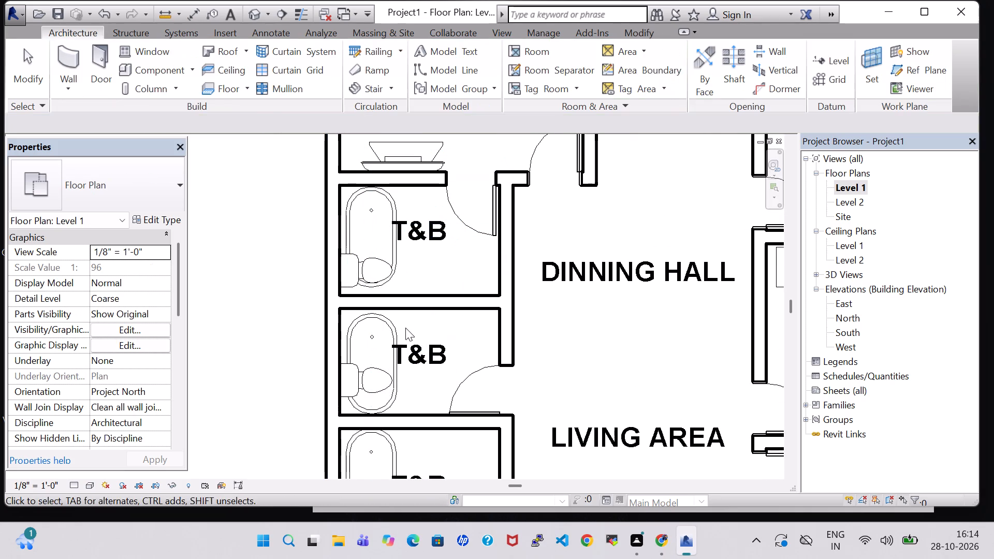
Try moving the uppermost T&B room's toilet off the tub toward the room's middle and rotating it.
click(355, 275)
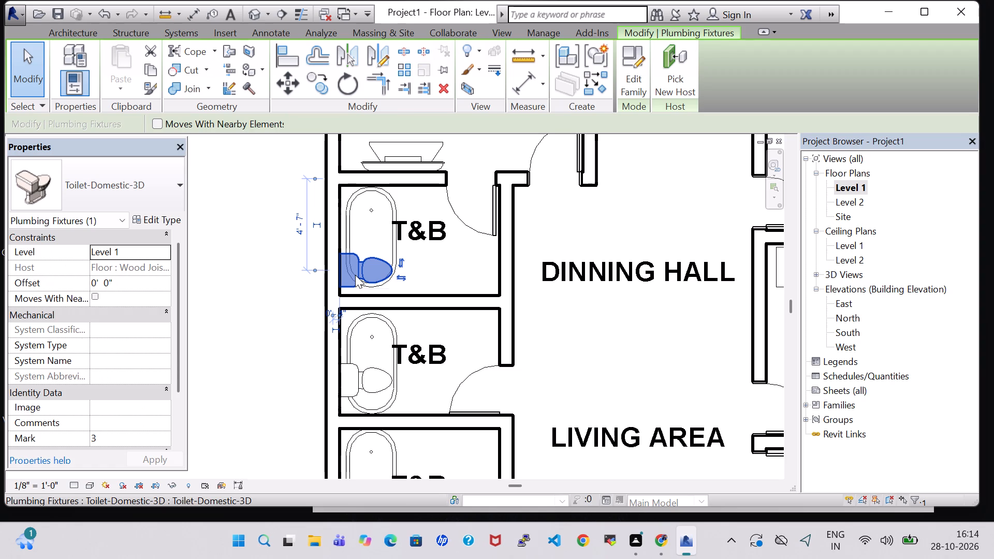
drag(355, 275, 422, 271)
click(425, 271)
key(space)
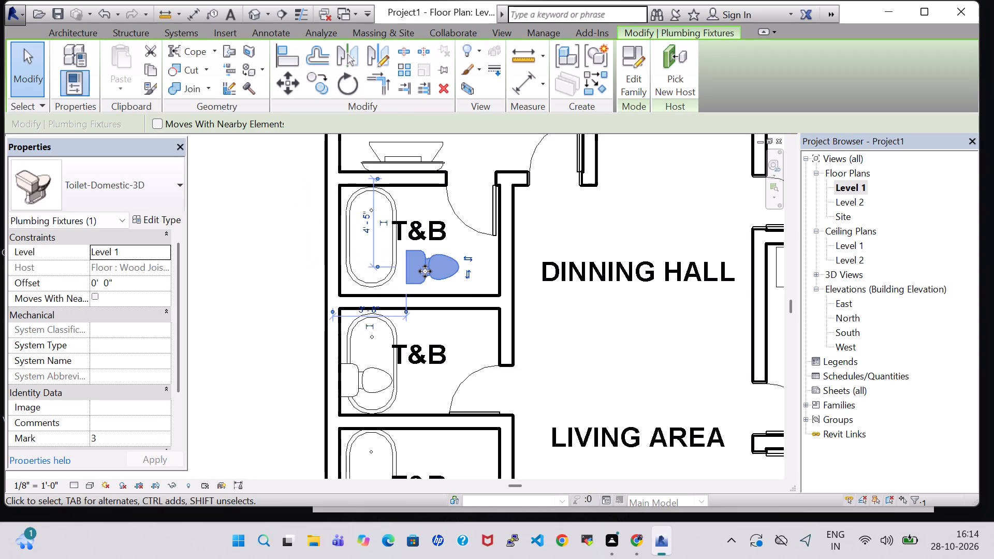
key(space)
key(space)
Delete the Toilet-Domestic-3D from each of the three T&B rooms, leaving the tubs in place.
key(Delete)
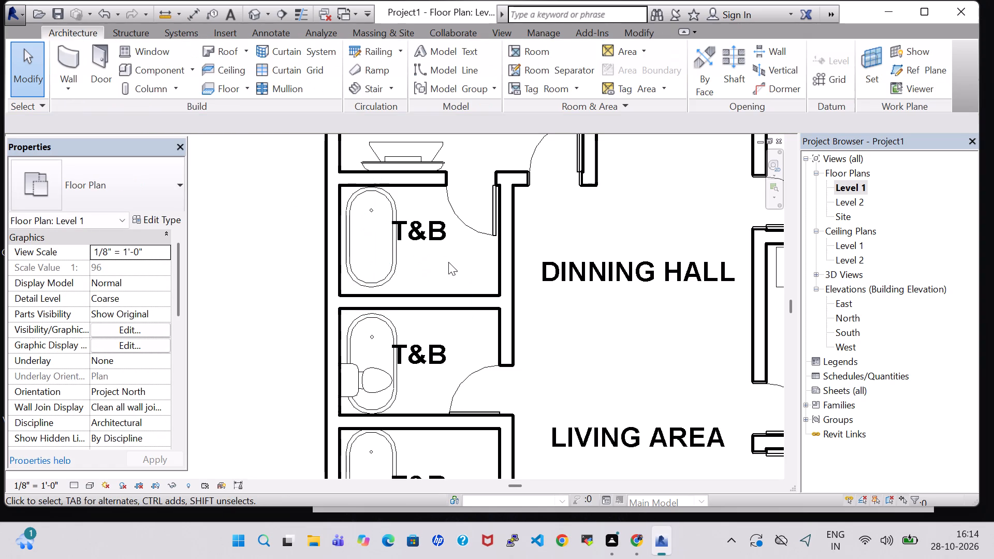
click(374, 375)
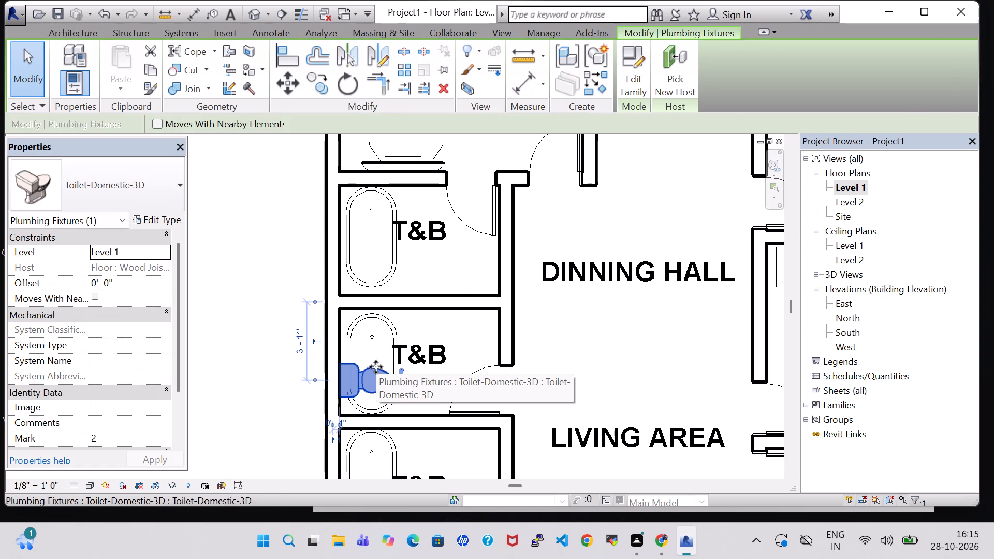
key(Delete)
middle_drag(415, 440, 397, 289)
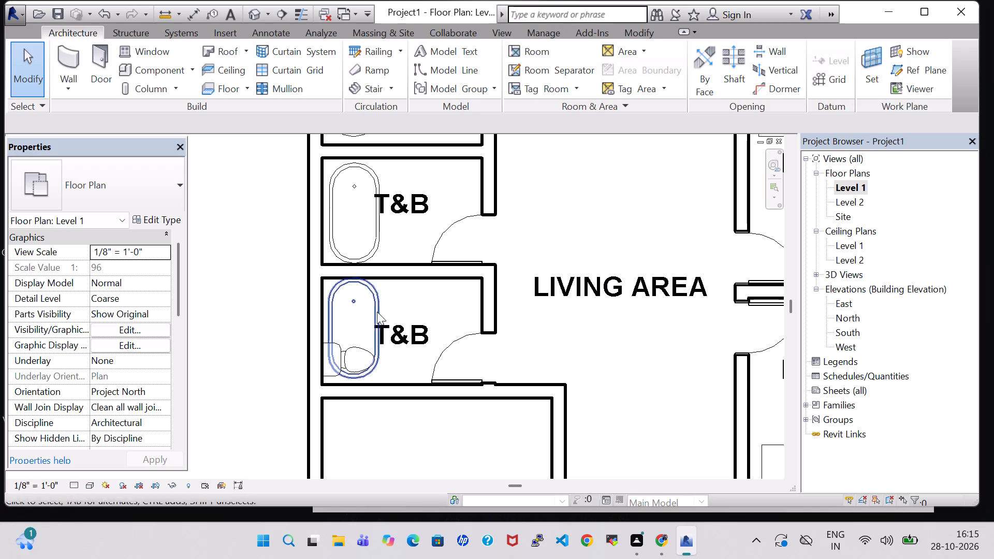
click(355, 353)
key(Delete)
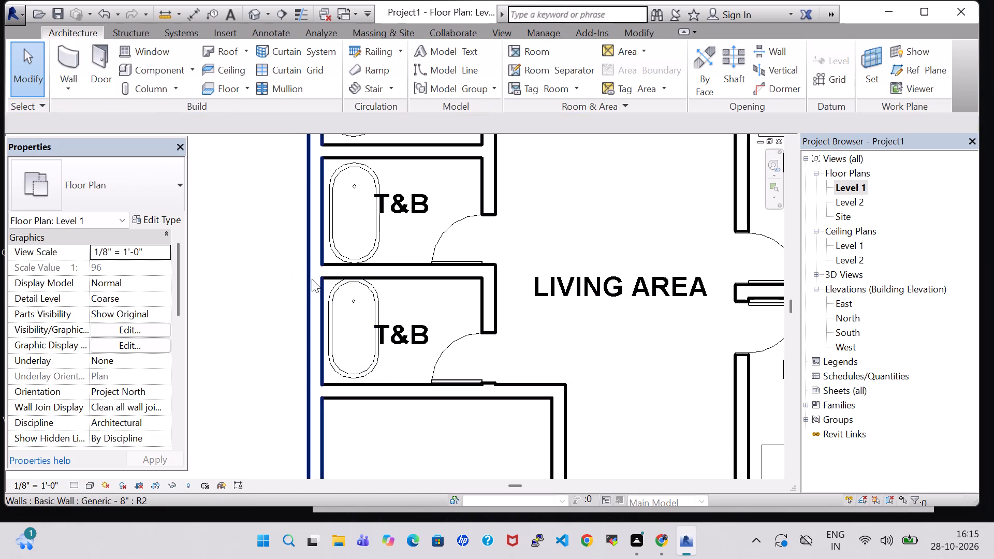
Nudge the lowest T&B room's tub slightly away from the upper partition and toward the exterior wall.
scroll(309, 282, up, 3)
click(399, 286)
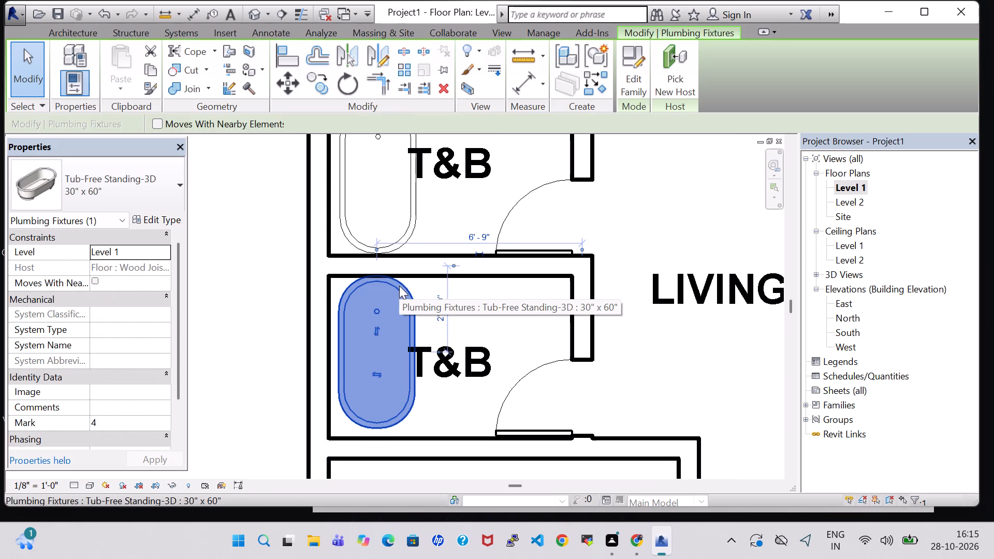
key(Down)
key(Left)
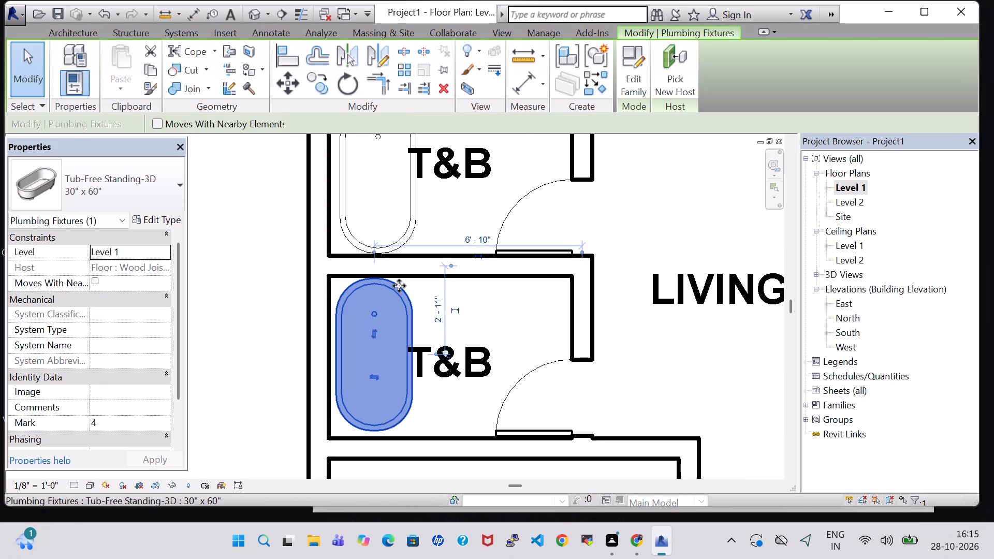
click(239, 274)
Nudge the middle T&B room's tub slightly toward the upper partition and the exterior wall.
middle_drag(246, 244, 221, 352)
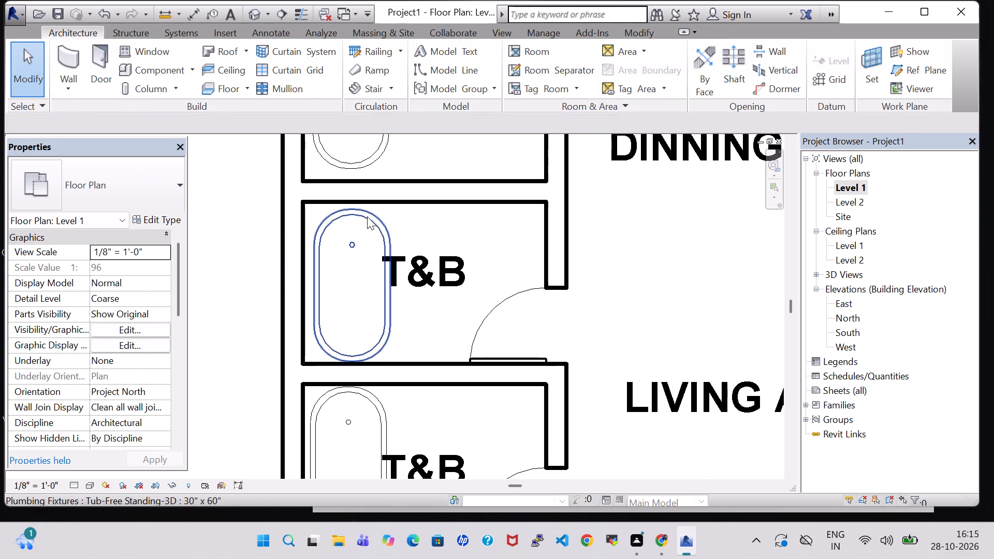
click(367, 216)
key(Up)
key(Up)
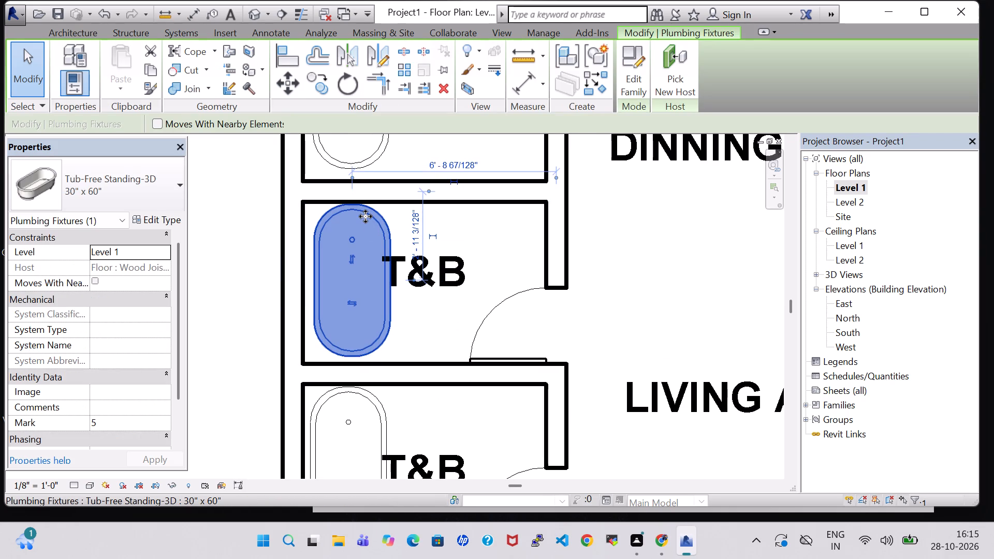
click(236, 302)
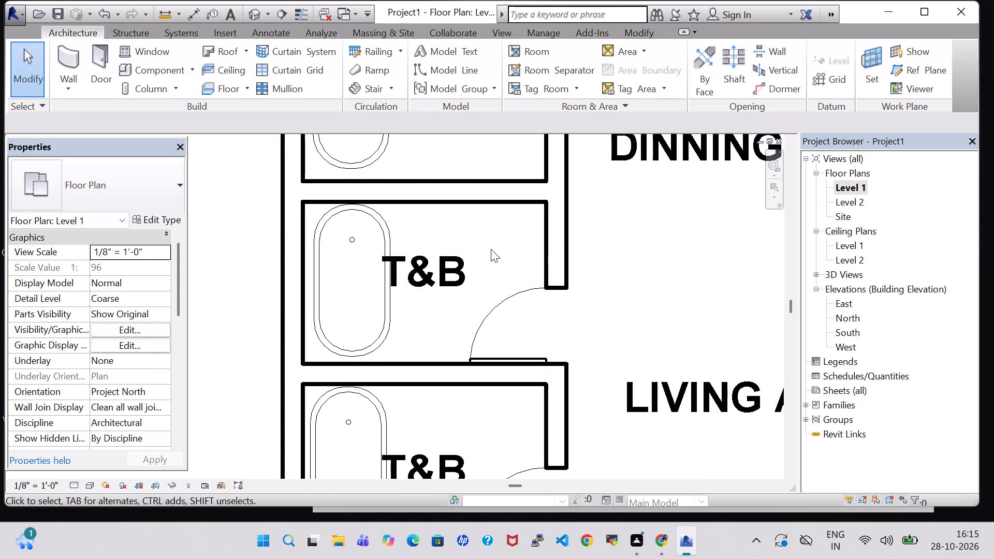
click(375, 227)
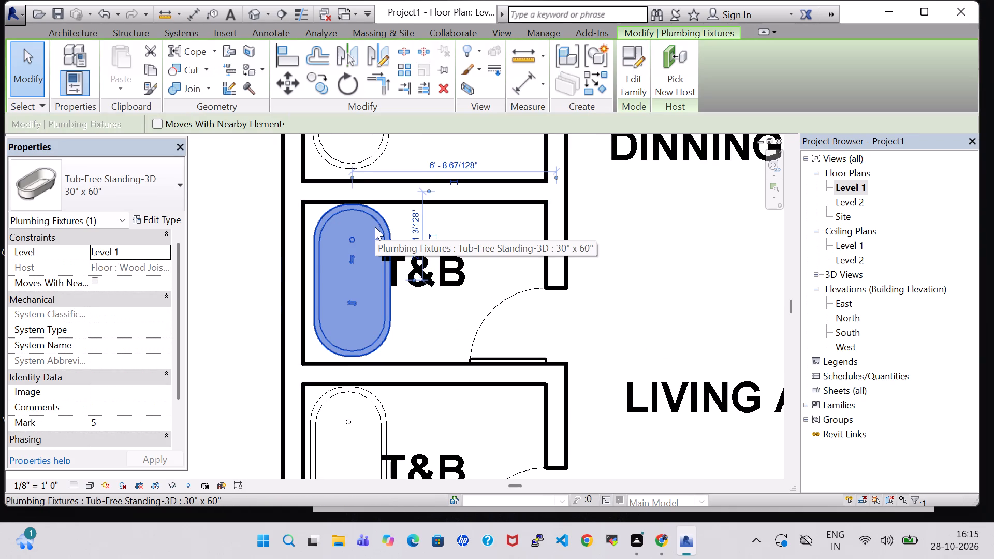
key(Left)
key(Left)
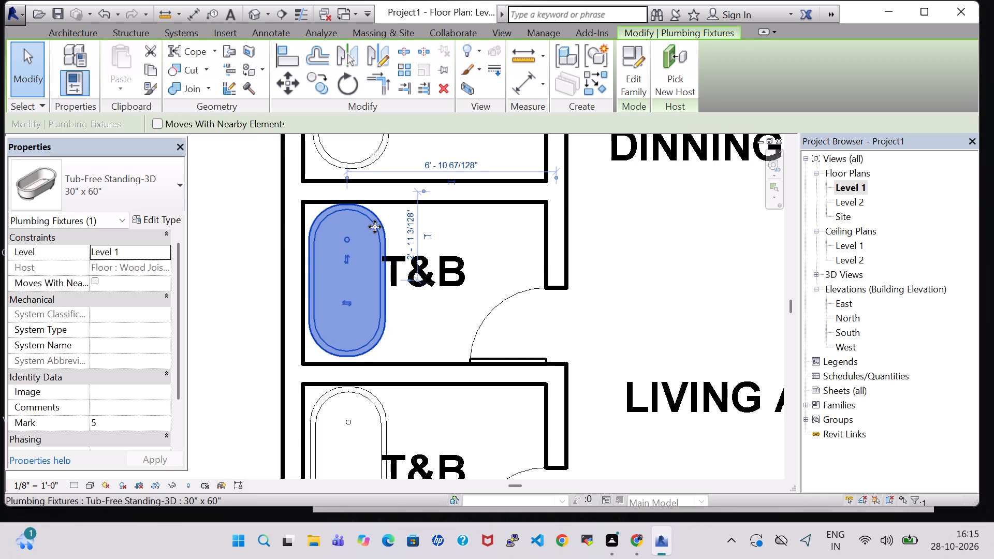
Nudge the uppermost T&B room's tub slightly toward the exterior wall.
middle_drag(450, 314, 444, 194)
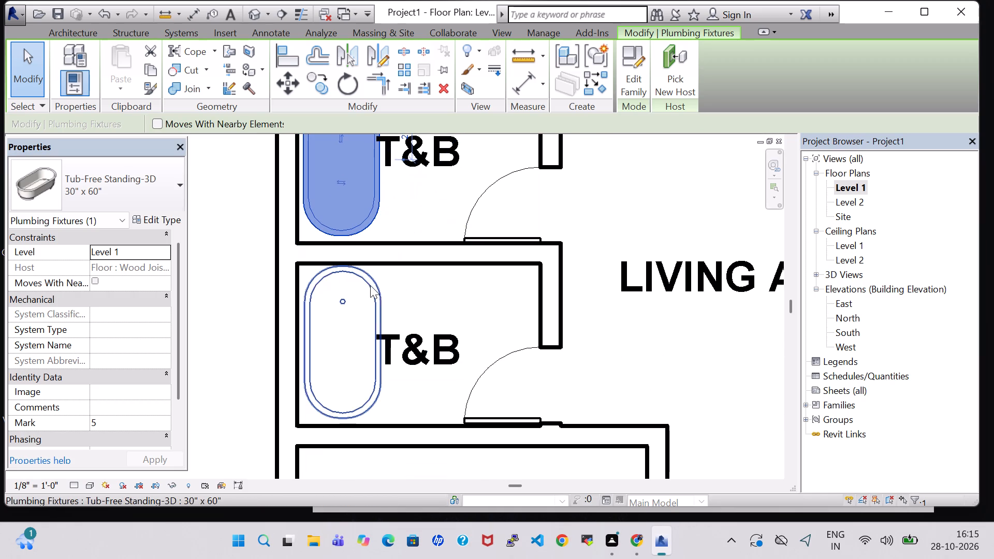
scroll(345, 331, down, 2)
middle_drag(378, 260, 325, 429)
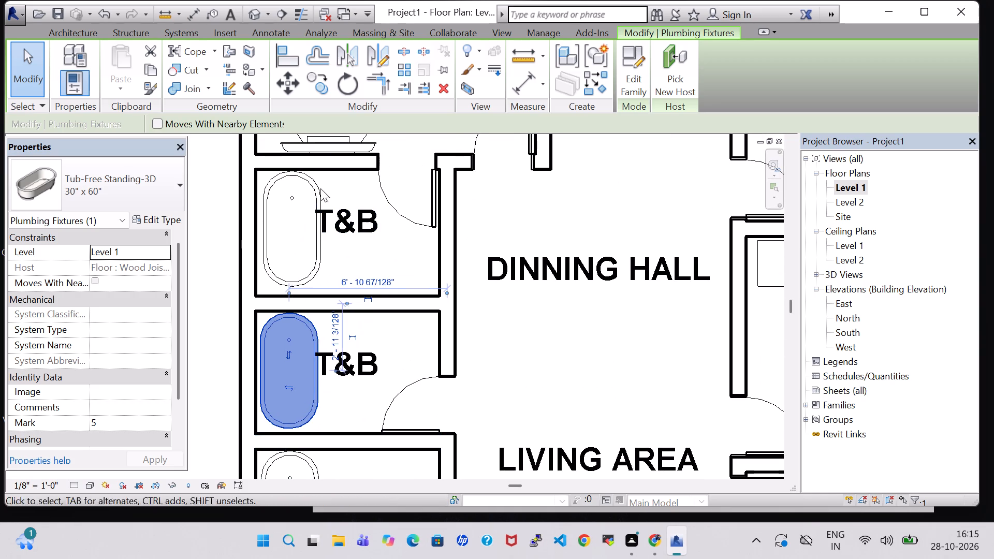
click(310, 182)
key(Left)
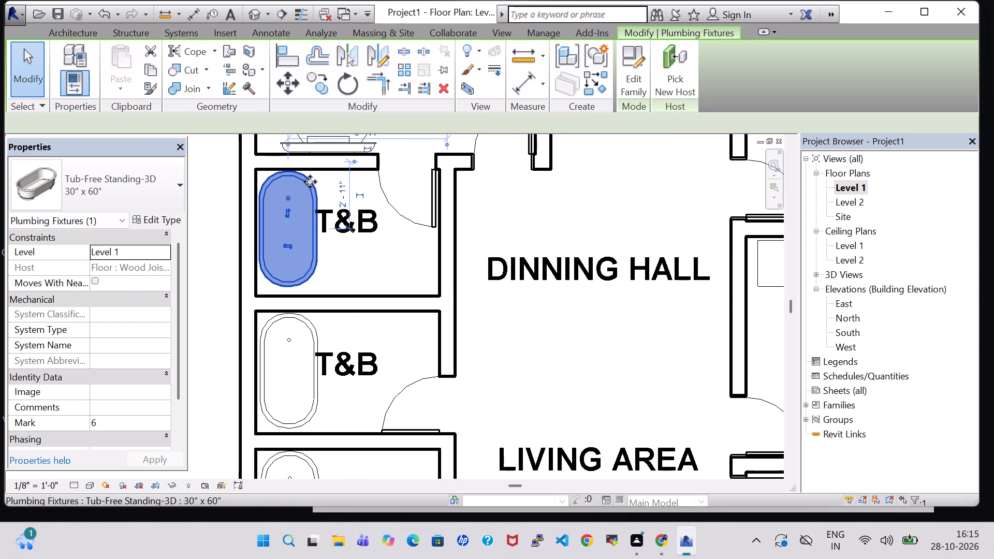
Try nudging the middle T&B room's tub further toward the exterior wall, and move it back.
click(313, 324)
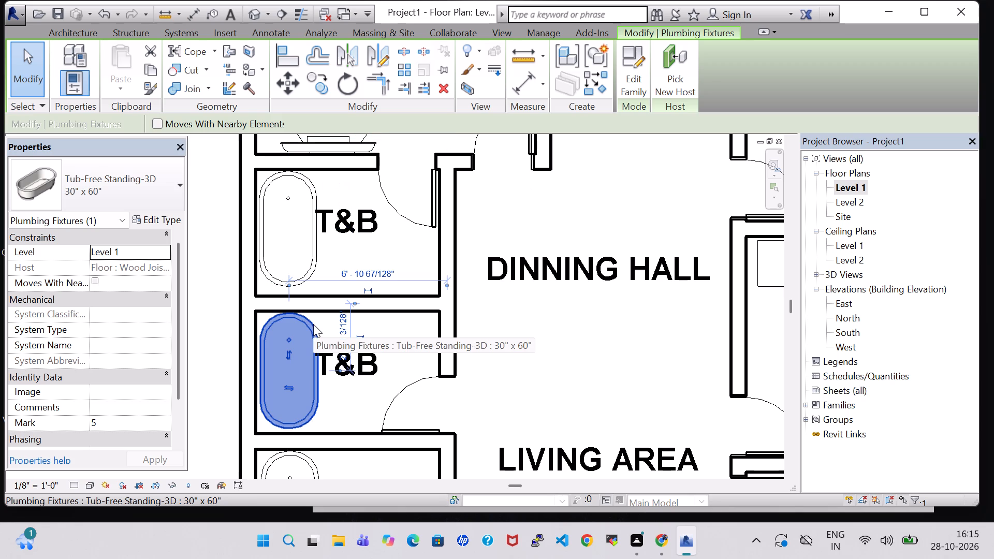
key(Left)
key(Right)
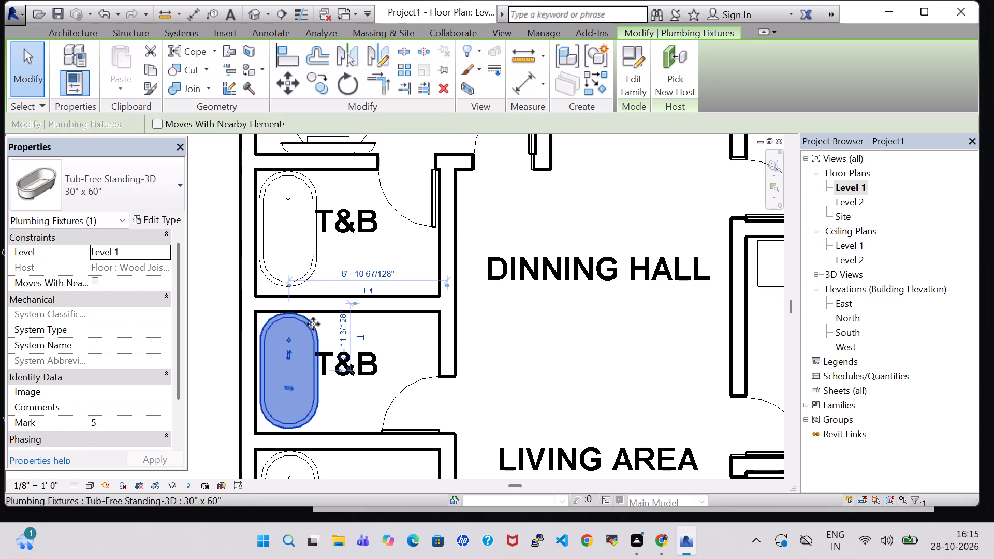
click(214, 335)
Nudge the lowest T&B room's tub a little closer to the exterior wall.
middle_drag(214, 335, 218, 214)
click(311, 334)
click(311, 348)
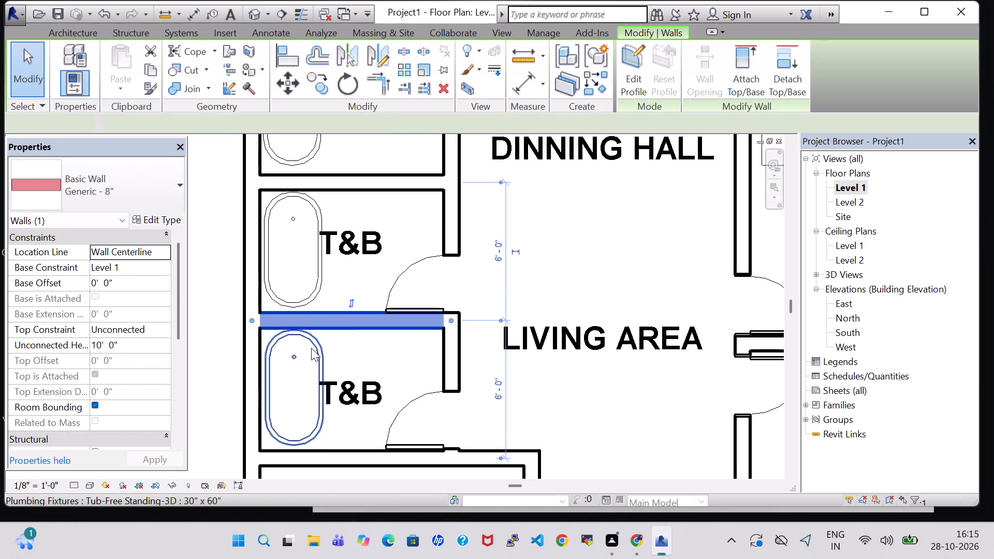
key(Left)
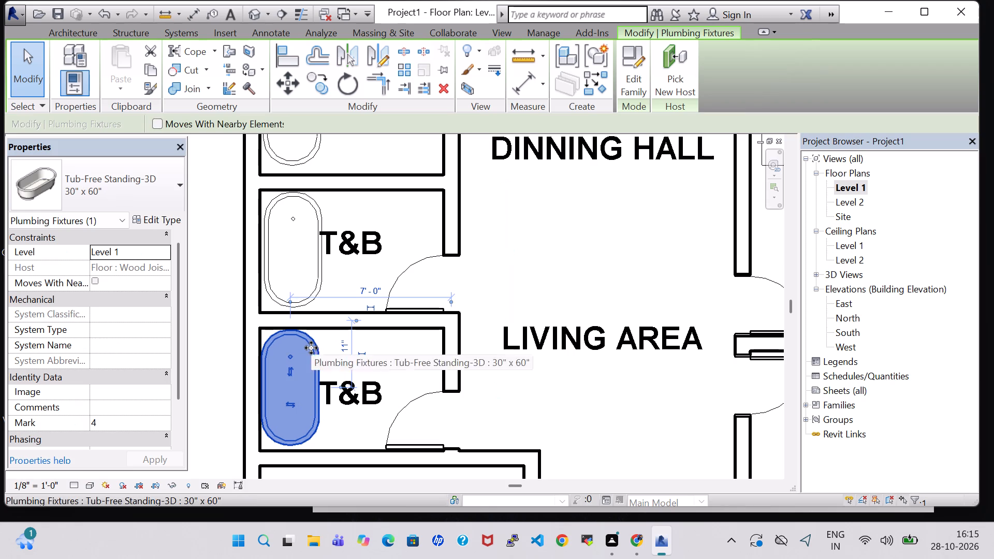
Nudge the lowest T&B room's tub slightly away from the exterior wall.
key(Right)
click(218, 347)
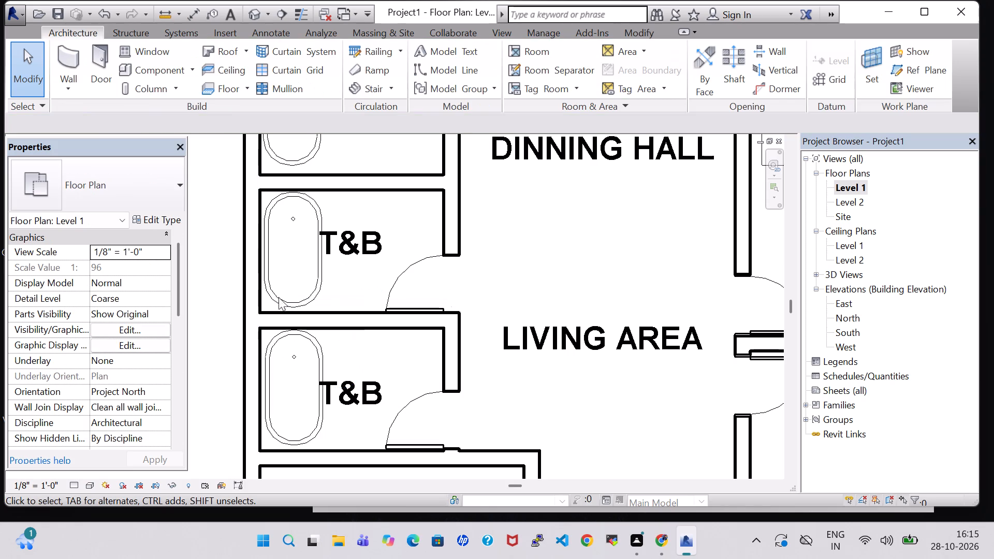
Place a Toilet-Domestic-3D against the upper wall beside the tub in each of the three T&B rooms.
click(154, 79)
click(154, 72)
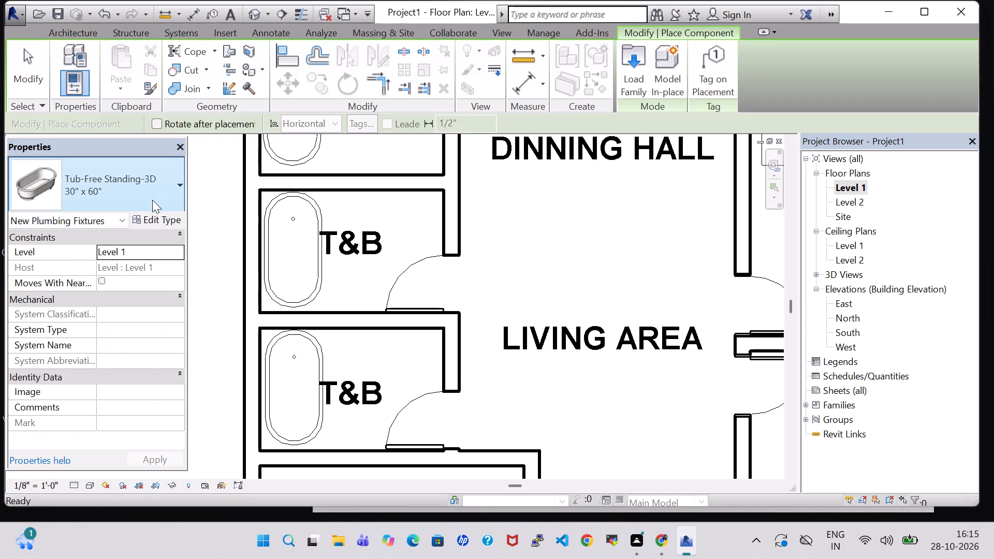
click(152, 200)
click(87, 326)
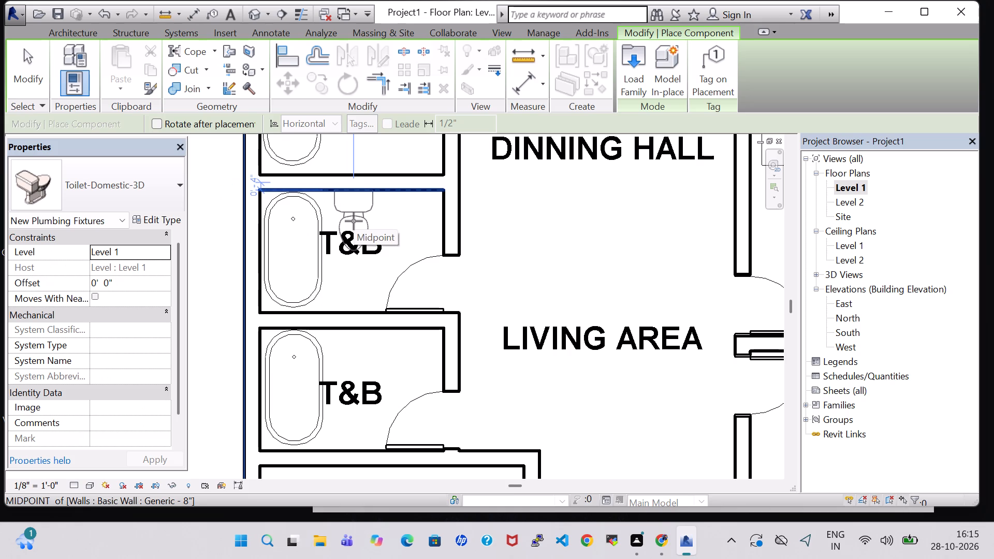
click(354, 221)
middle_drag(354, 221, 374, 337)
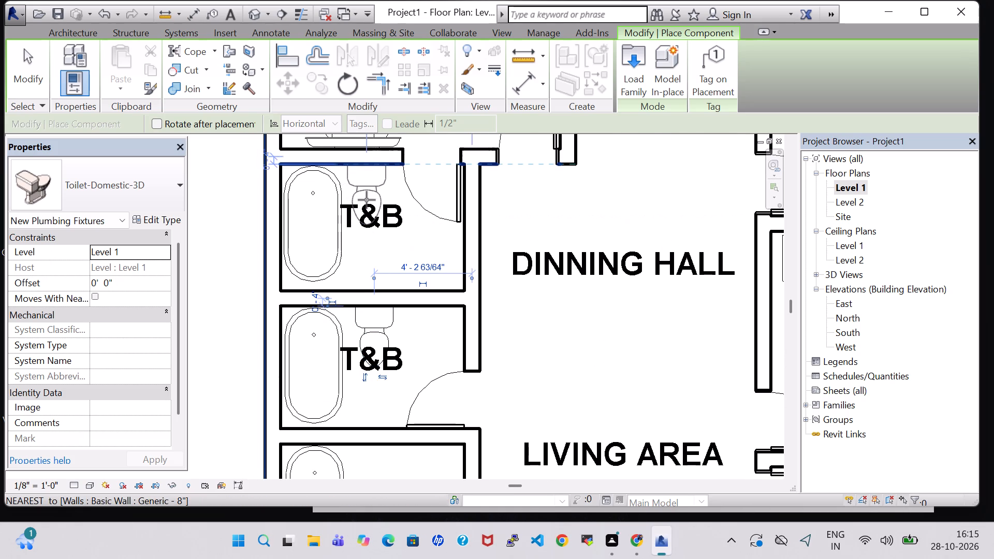
click(367, 200)
middle_drag(394, 308, 384, 170)
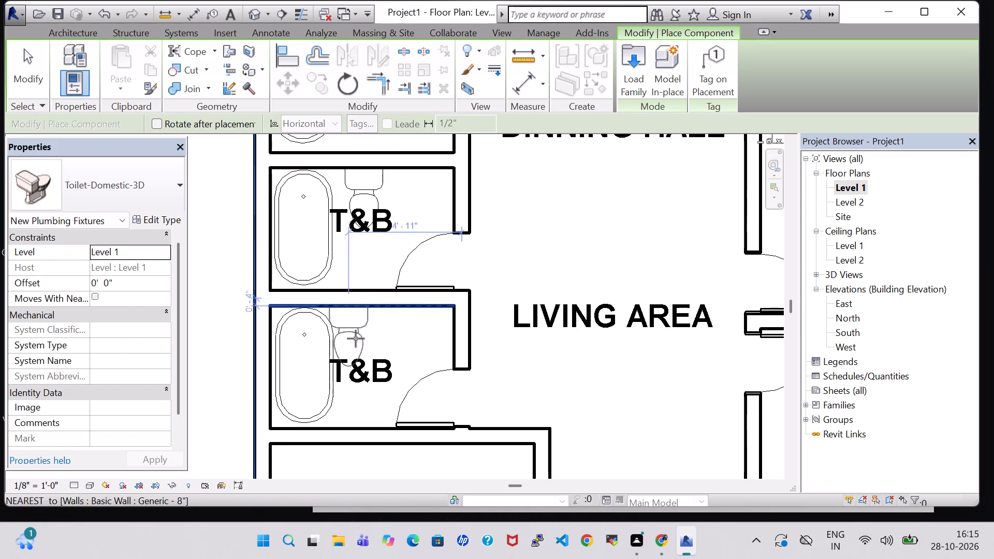
click(370, 347)
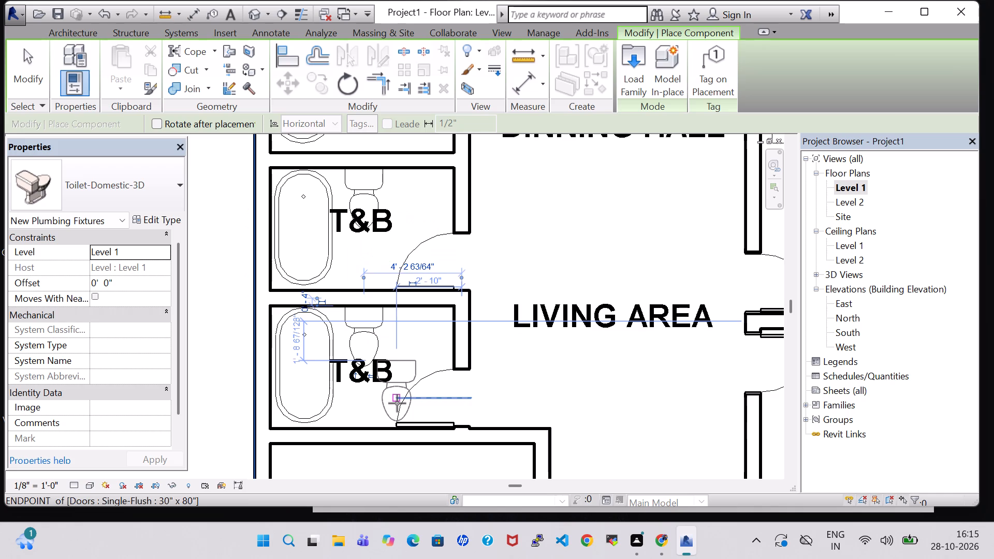
key(Escape)
key(Escape)
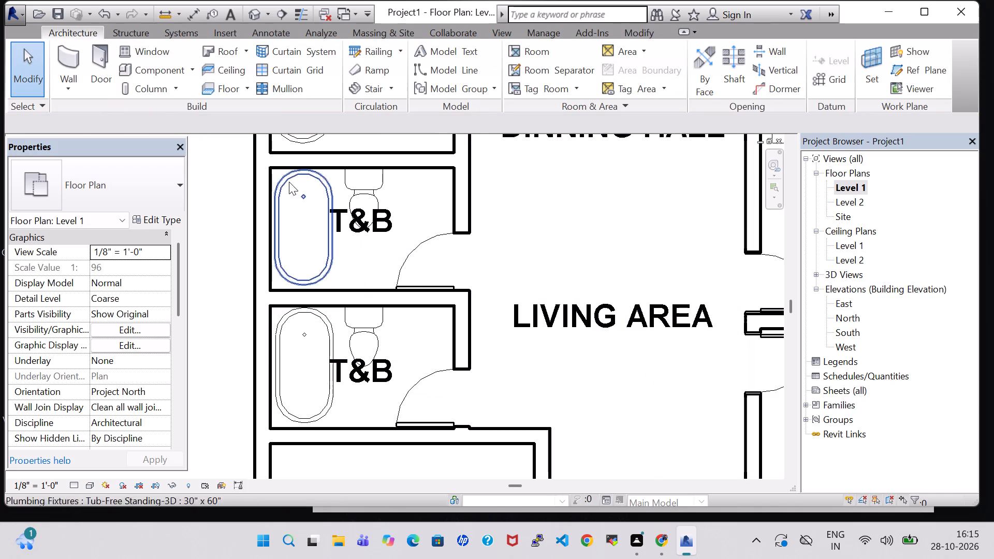
Load the Sink-Single-2D family from the US Imperial library's Plumbing, Architectural, Fixtures, Sinks folder.
click(162, 72)
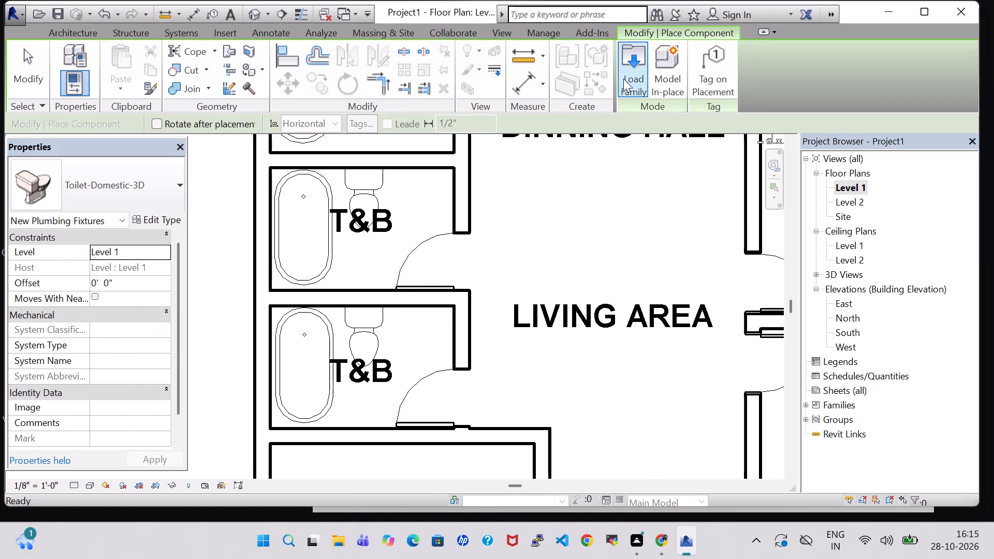
click(623, 79)
scroll(559, 262, down, 2)
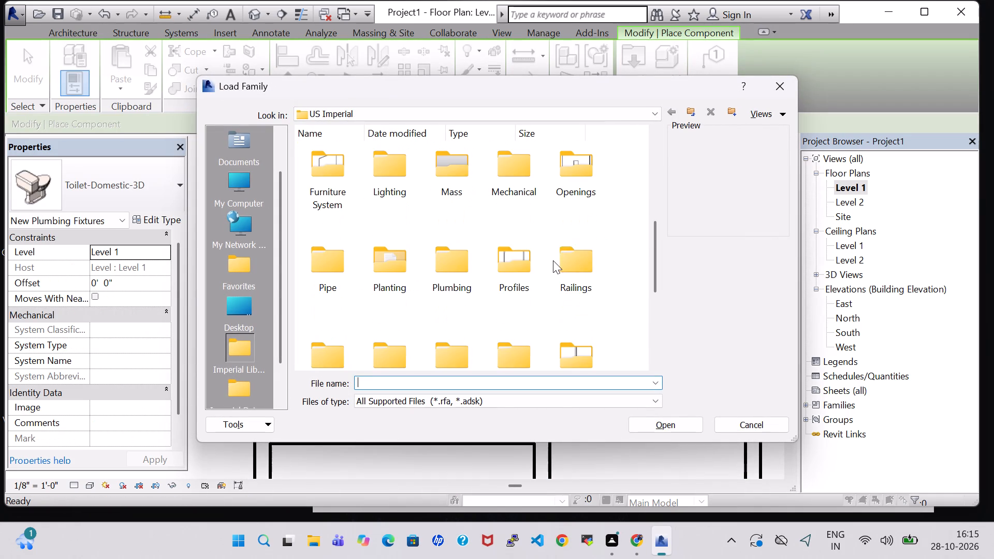
double_click(433, 252)
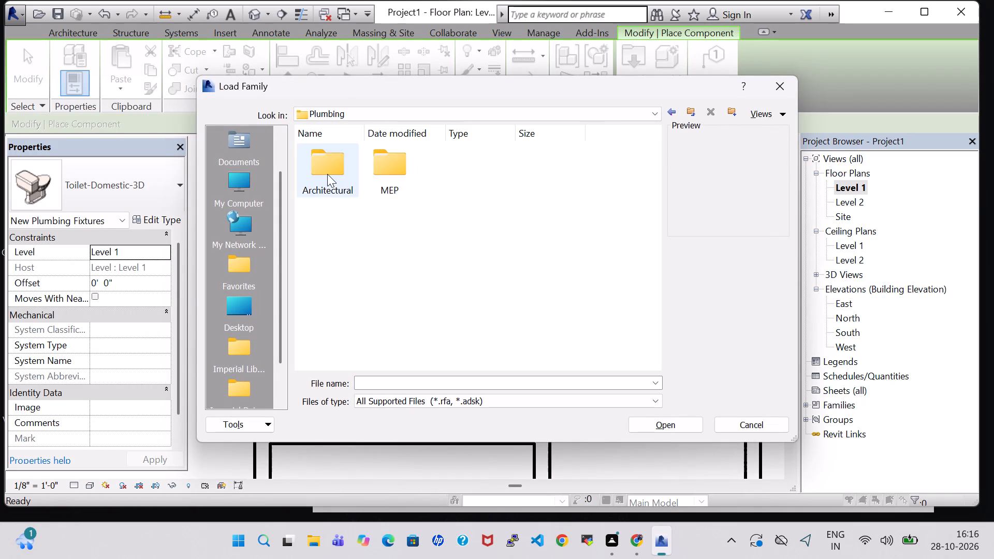
double_click(327, 174)
double_click(383, 188)
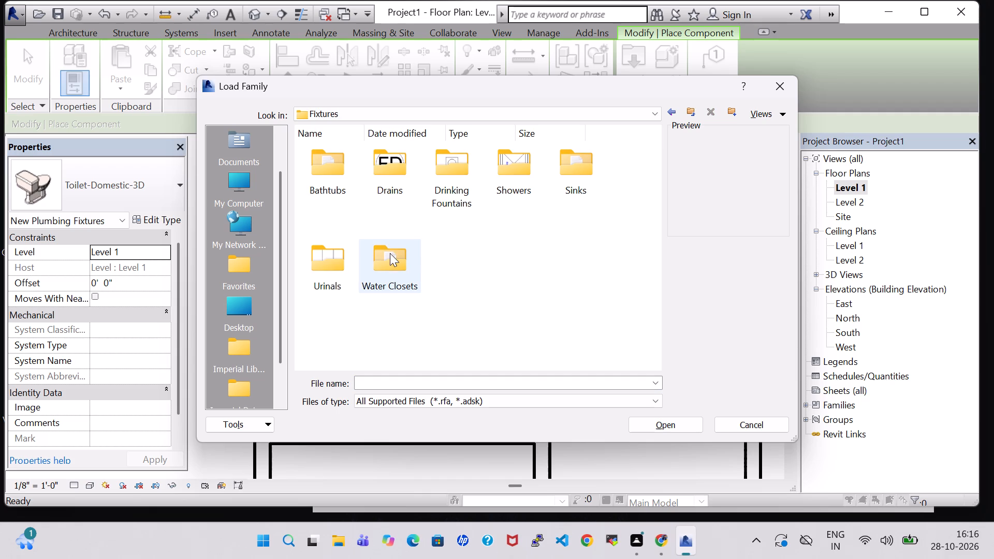
click(608, 156)
double_click(586, 157)
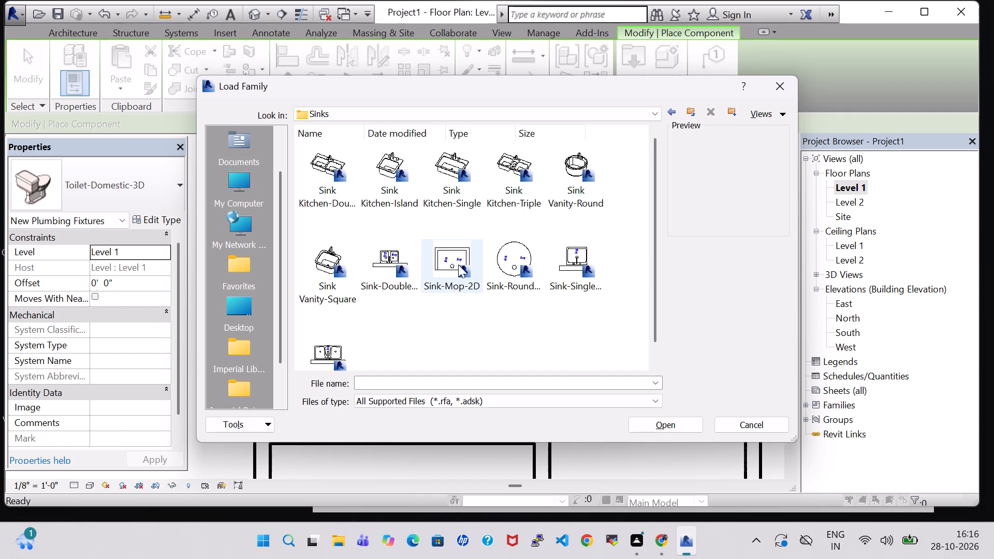
click(327, 251)
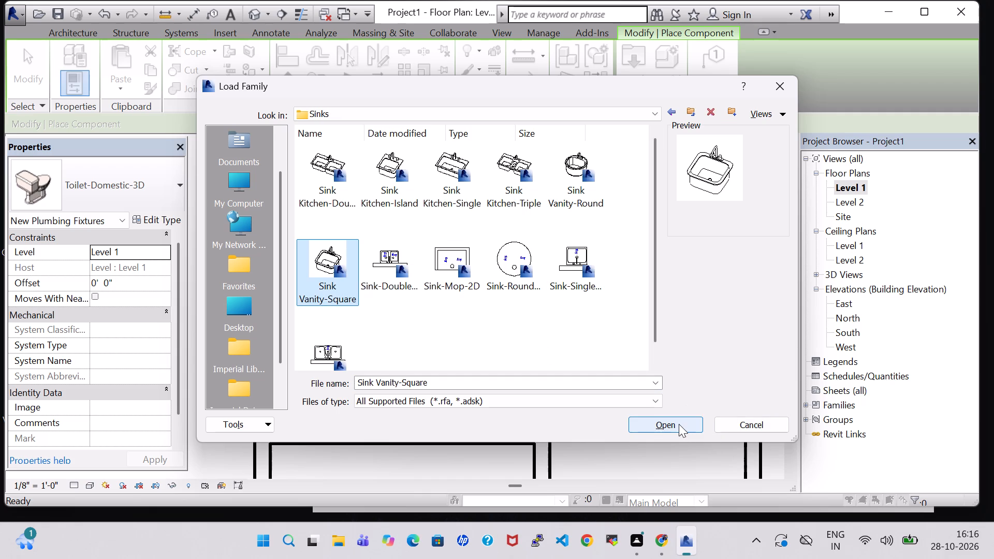
click(588, 253)
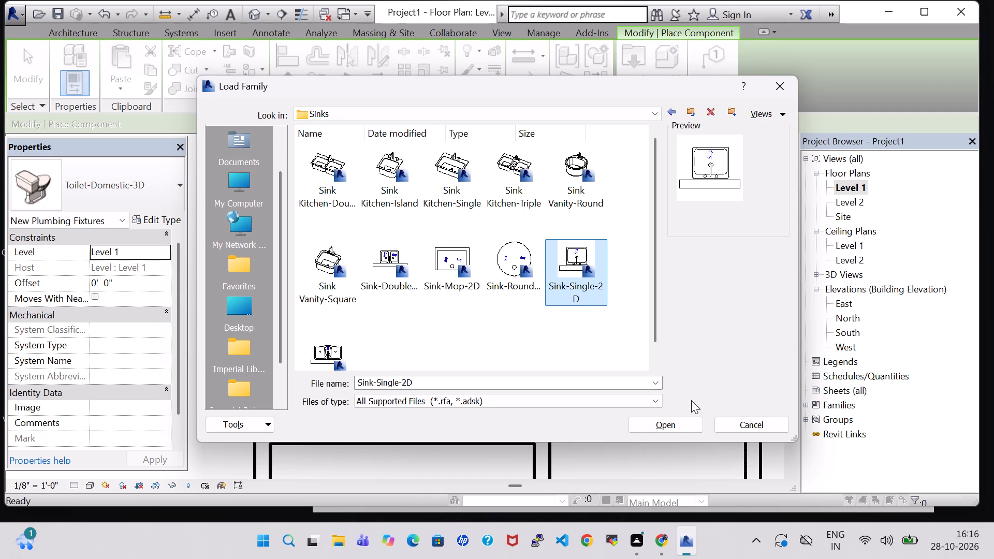
click(691, 421)
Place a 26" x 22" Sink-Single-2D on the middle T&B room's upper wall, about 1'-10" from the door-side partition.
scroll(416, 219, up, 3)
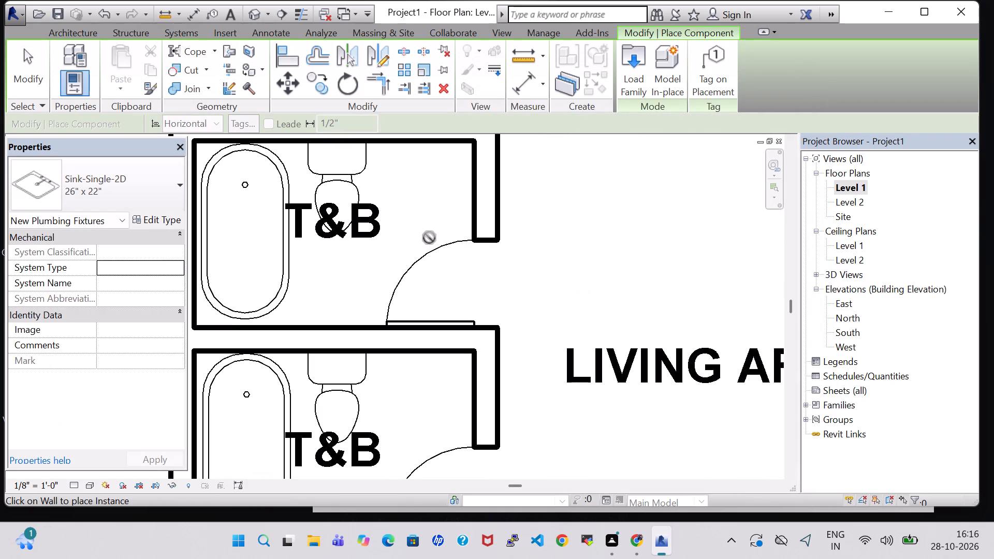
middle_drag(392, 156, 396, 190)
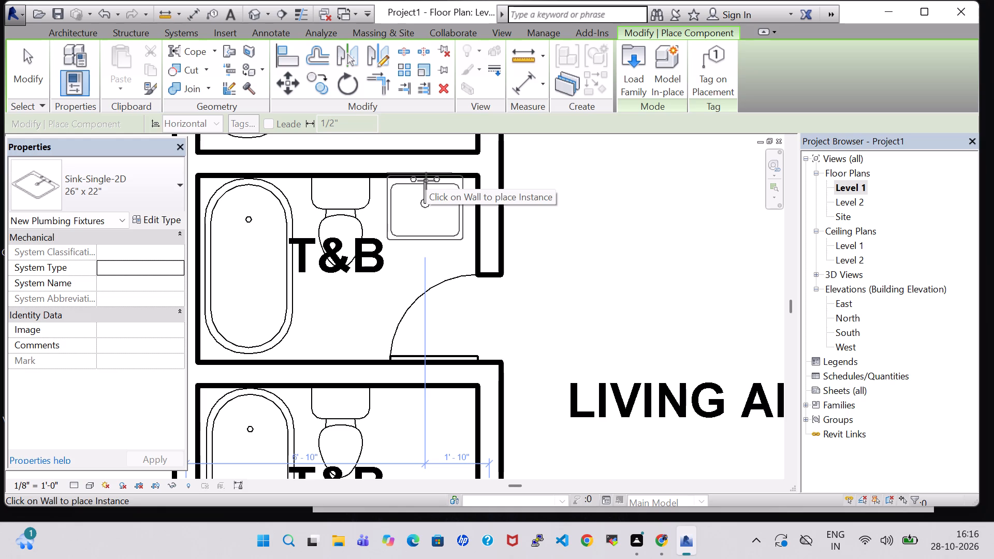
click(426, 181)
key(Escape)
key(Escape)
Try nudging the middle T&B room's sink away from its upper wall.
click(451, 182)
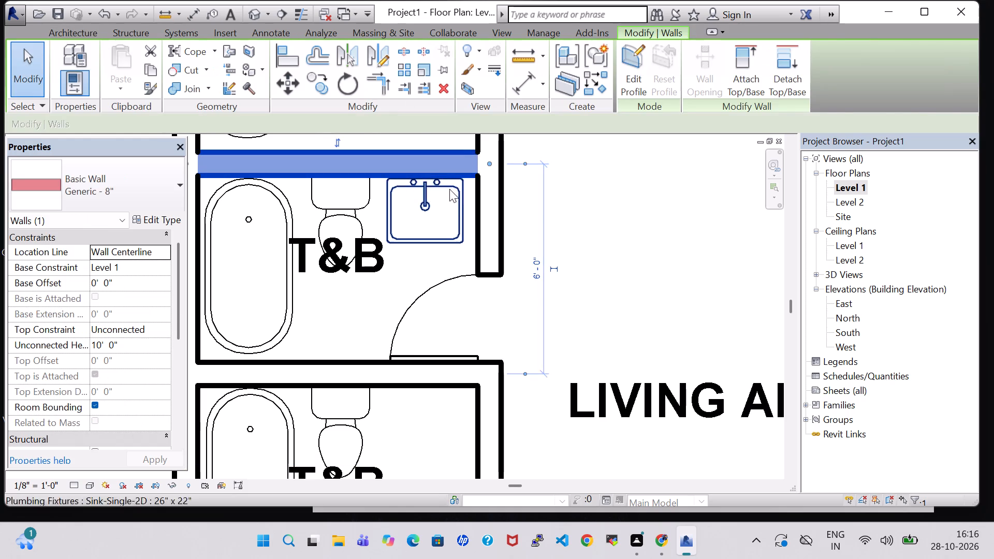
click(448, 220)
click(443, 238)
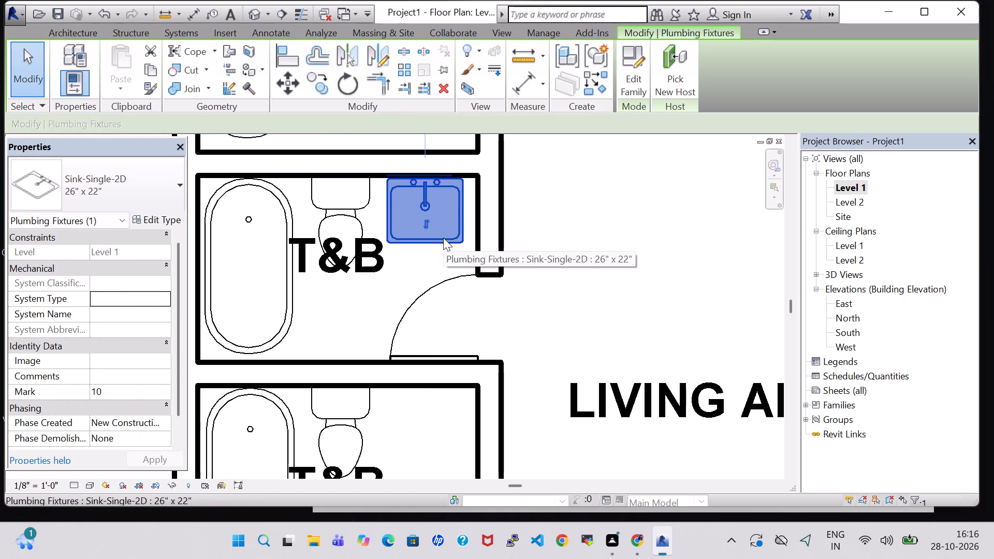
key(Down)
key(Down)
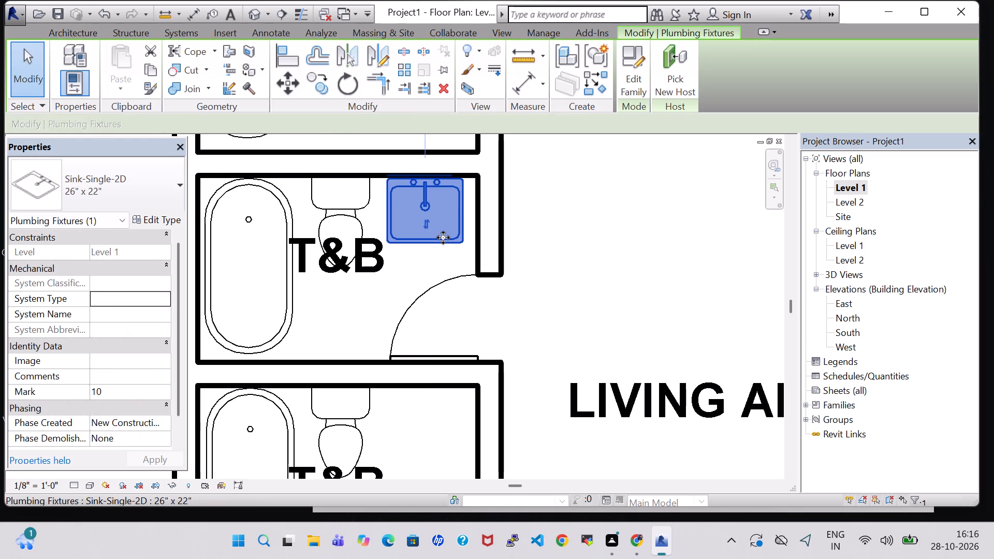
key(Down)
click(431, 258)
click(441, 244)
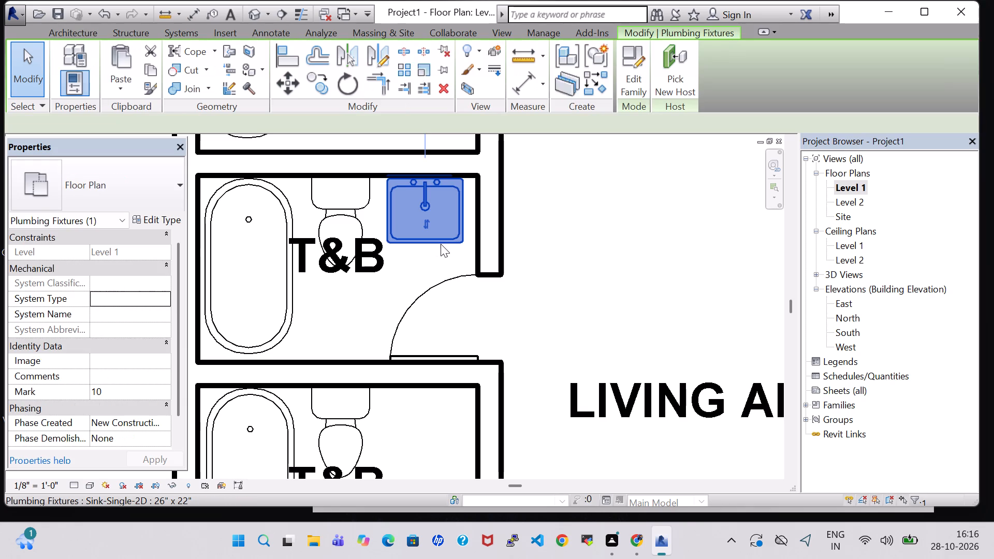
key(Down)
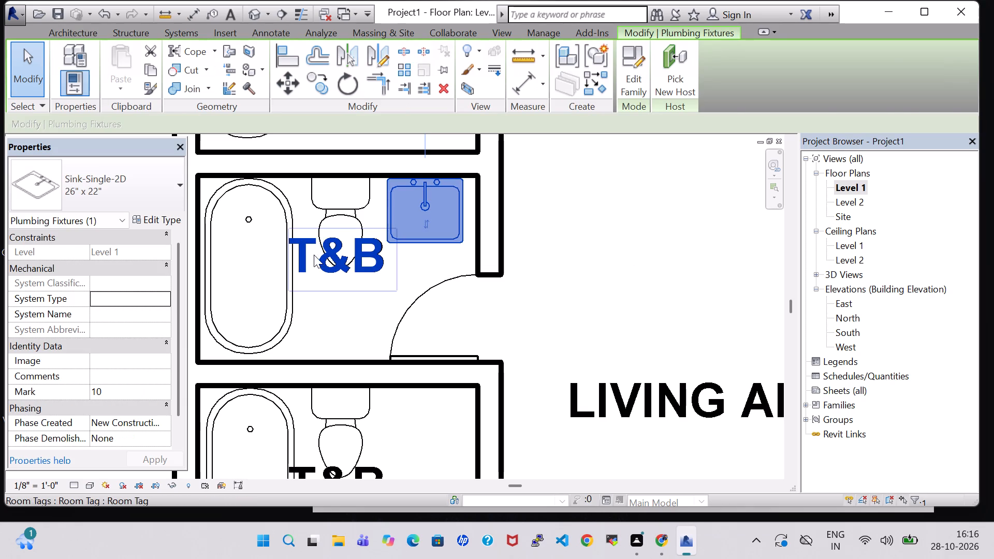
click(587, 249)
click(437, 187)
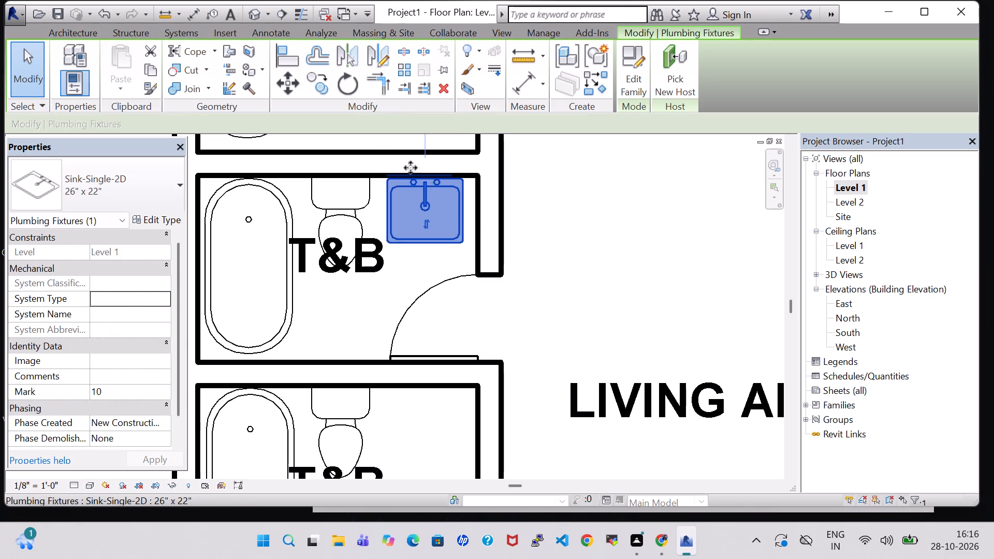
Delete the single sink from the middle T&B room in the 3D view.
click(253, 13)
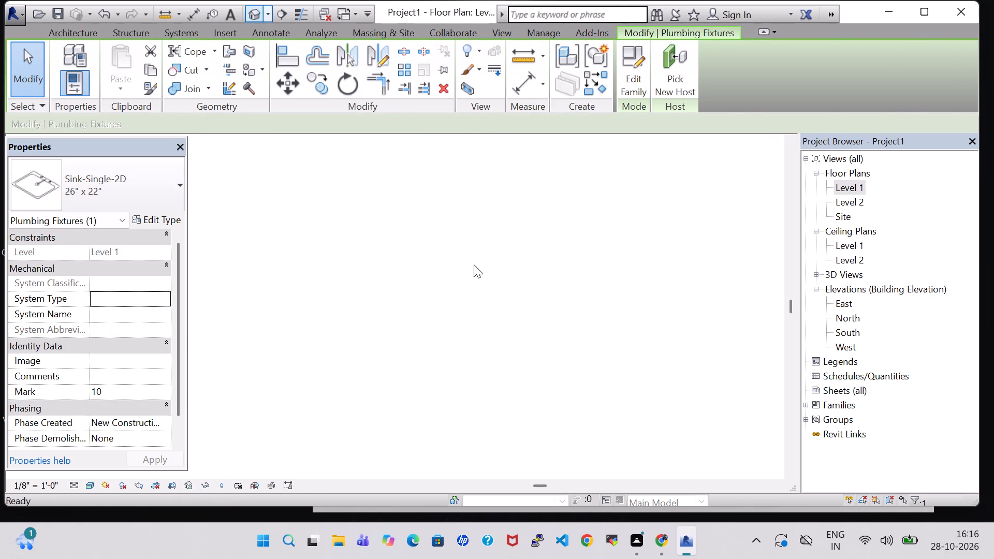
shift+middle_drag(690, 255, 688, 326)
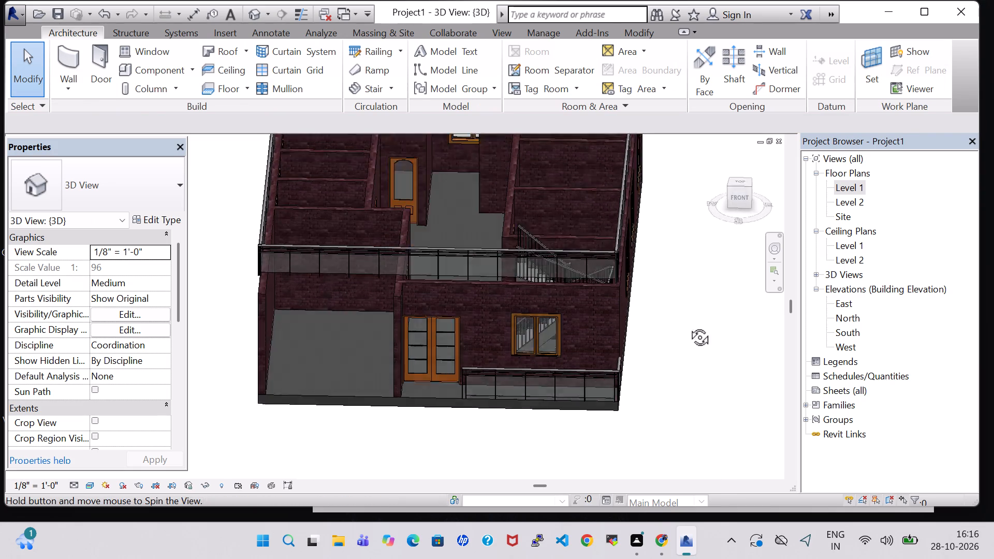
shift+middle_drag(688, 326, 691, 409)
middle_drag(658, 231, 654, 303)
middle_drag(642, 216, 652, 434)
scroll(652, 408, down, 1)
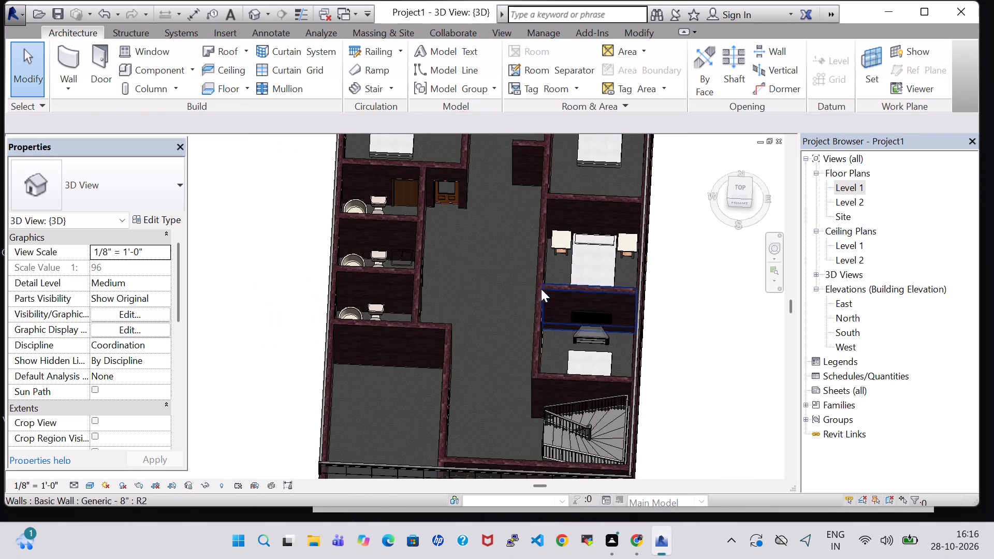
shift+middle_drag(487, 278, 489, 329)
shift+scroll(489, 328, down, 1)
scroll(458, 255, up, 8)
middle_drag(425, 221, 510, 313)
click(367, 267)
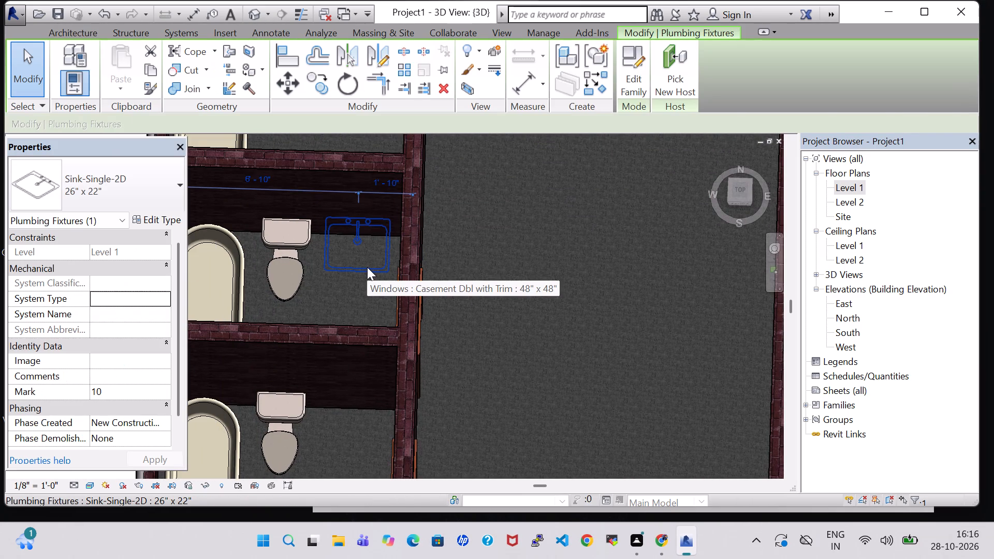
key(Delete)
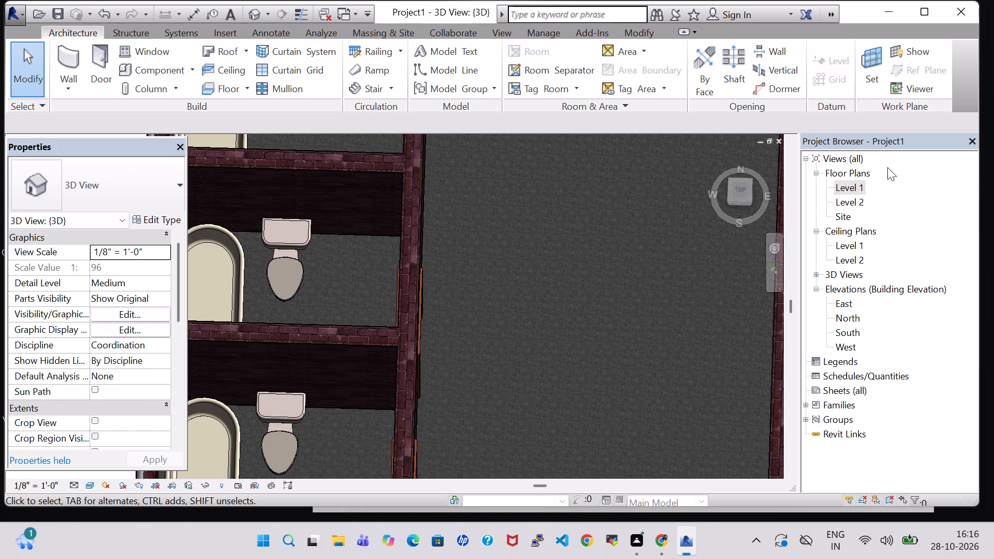
Load the Sink - Work family from the US Imperial library's Plumbing, MEP, Fixtures, Sinks folder with the Level 1 floor plan open.
scroll(290, 285, down, 6)
double_click(839, 187)
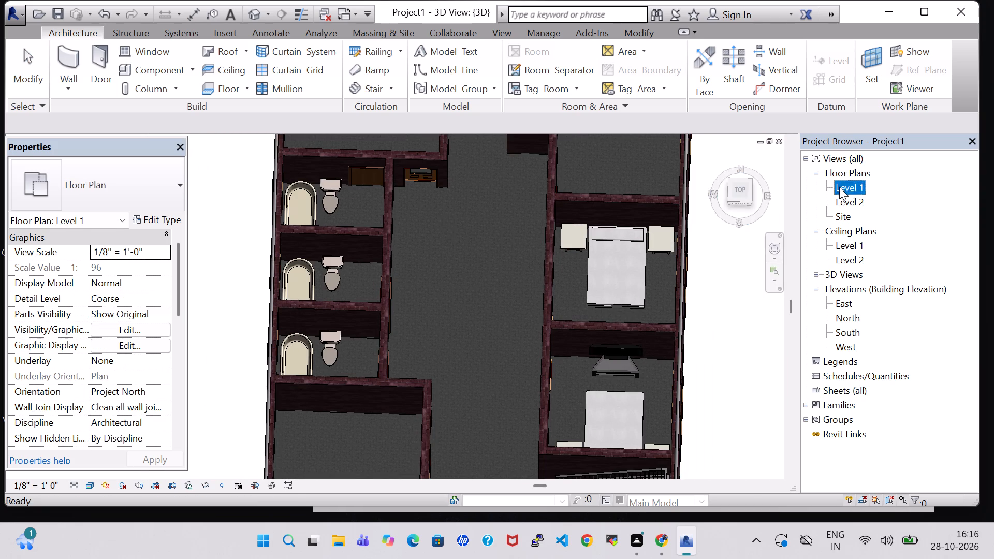
click(164, 70)
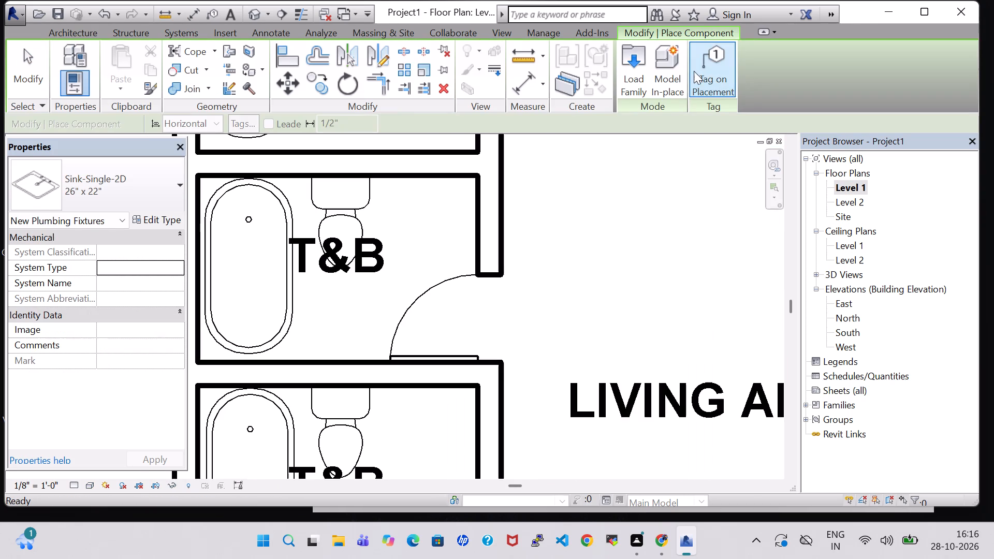
click(636, 78)
scroll(399, 211, down, 3)
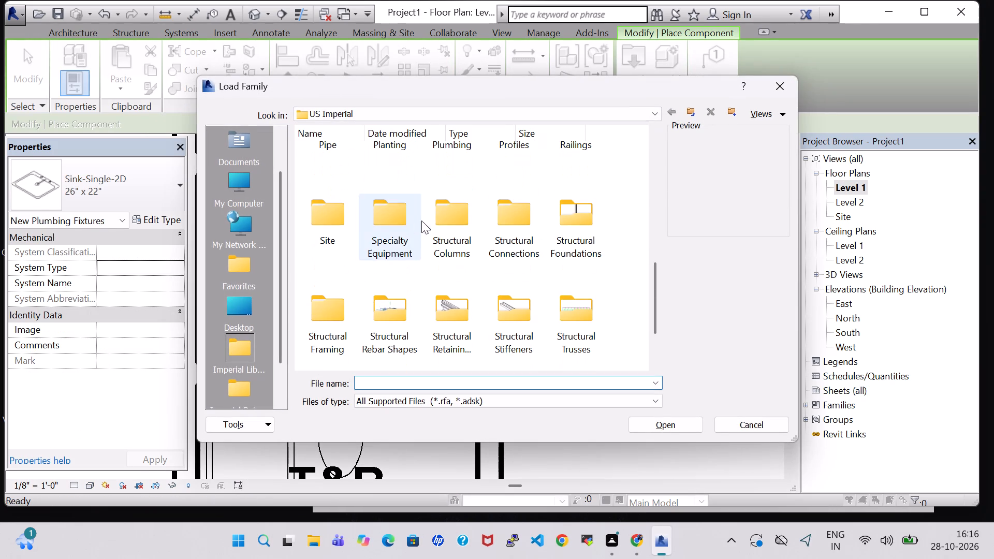
scroll(457, 155, up, 2)
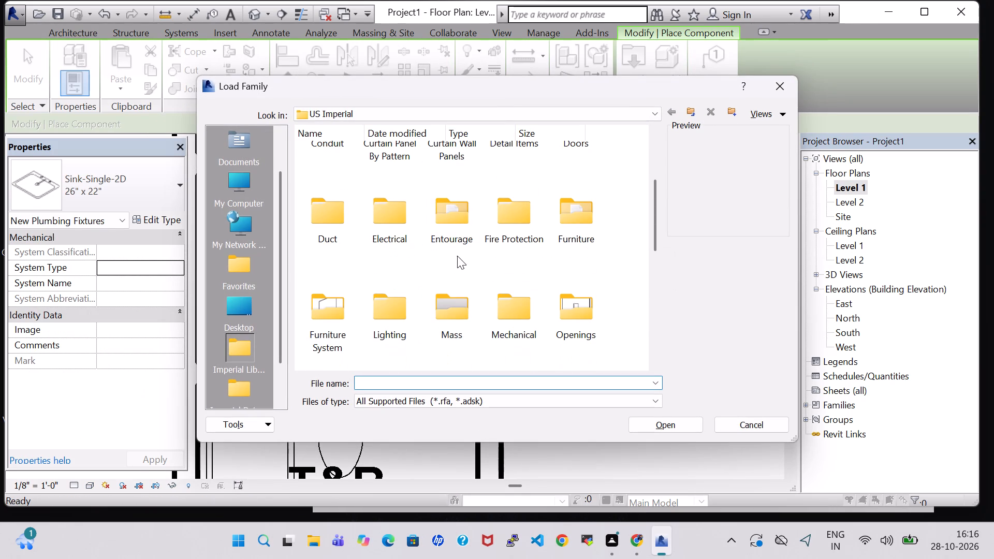
scroll(457, 256, down, 1)
double_click(457, 253)
double_click(374, 161)
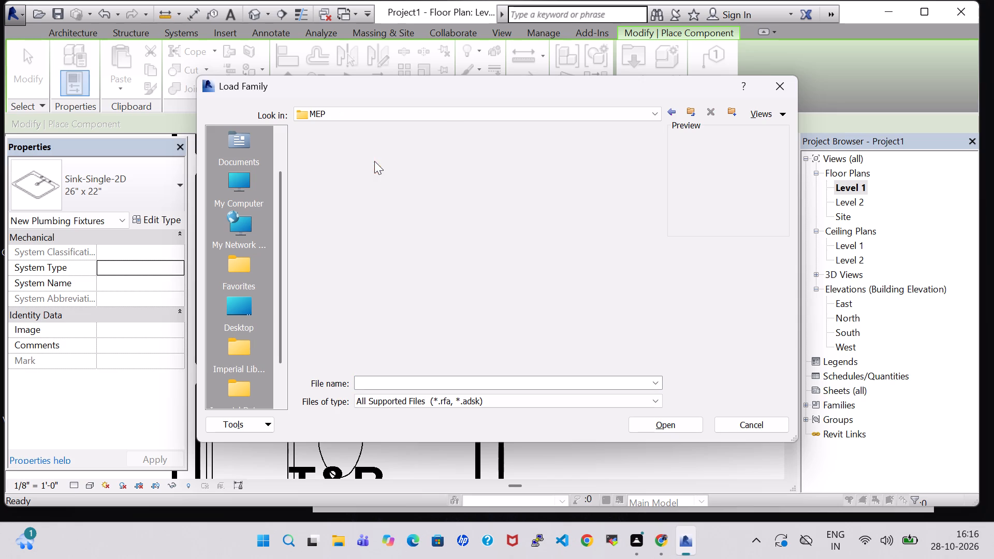
double_click(409, 173)
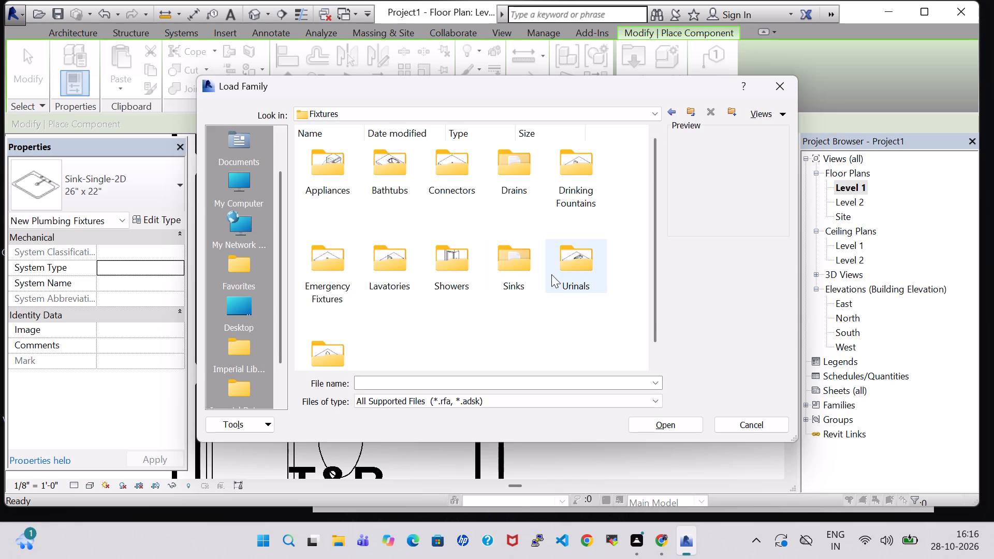
double_click(510, 271)
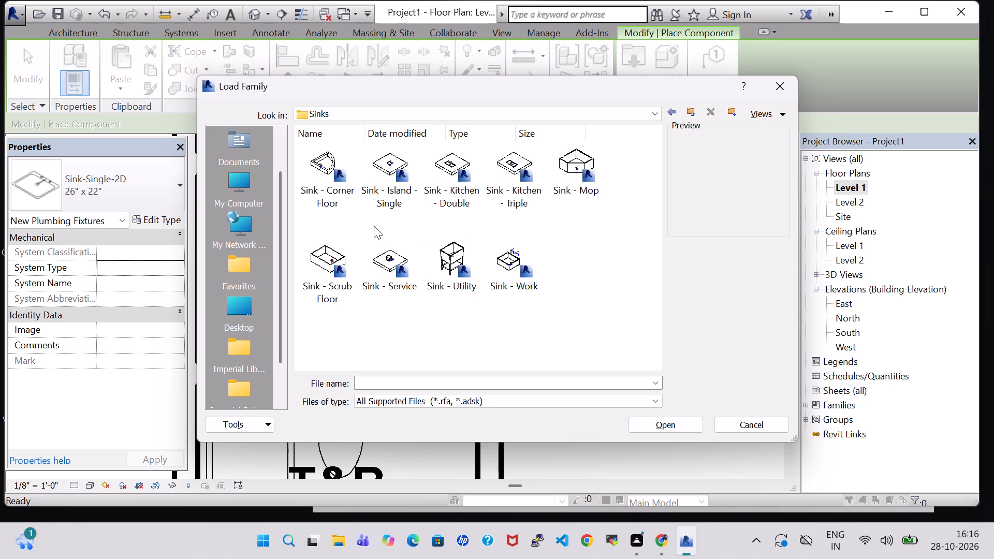
click(335, 273)
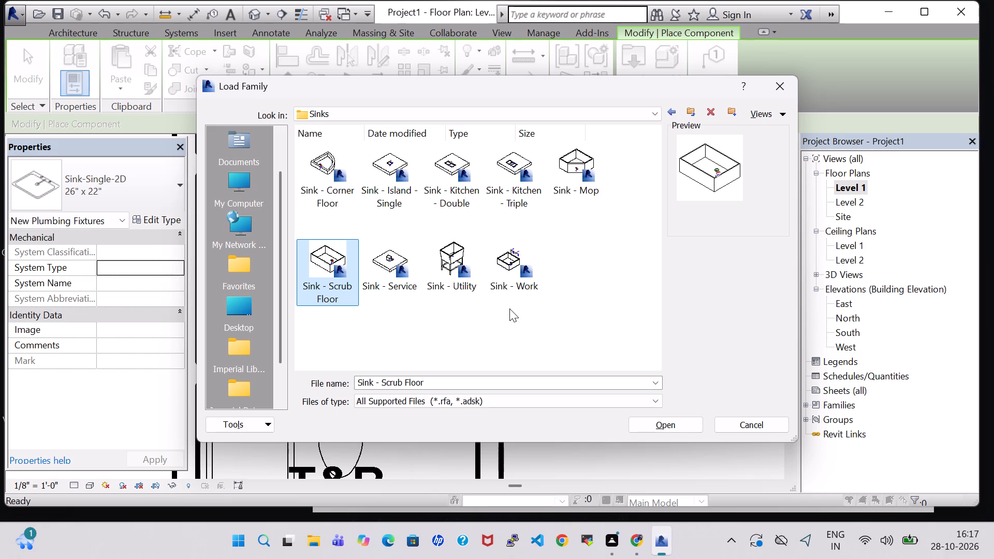
click(457, 272)
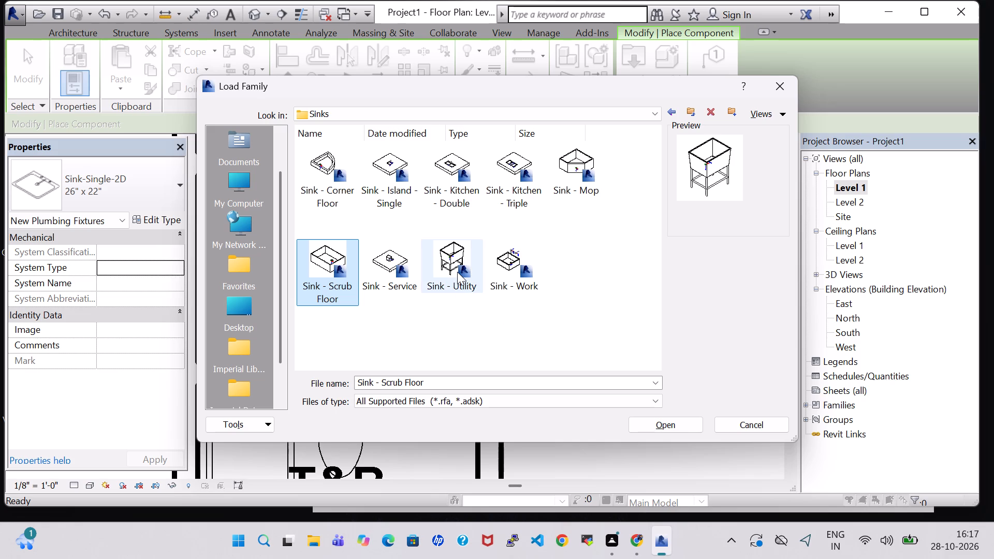
click(516, 260)
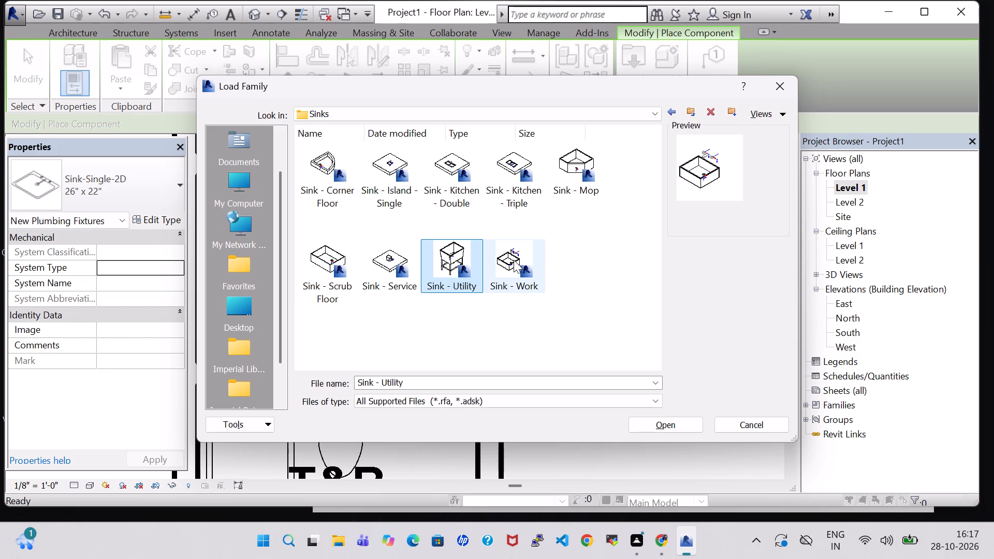
double_click(671, 425)
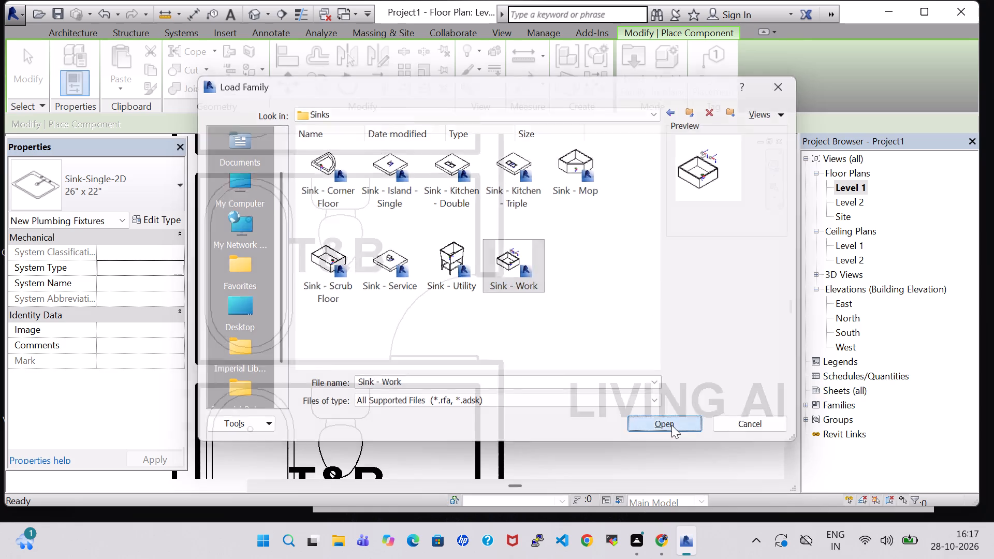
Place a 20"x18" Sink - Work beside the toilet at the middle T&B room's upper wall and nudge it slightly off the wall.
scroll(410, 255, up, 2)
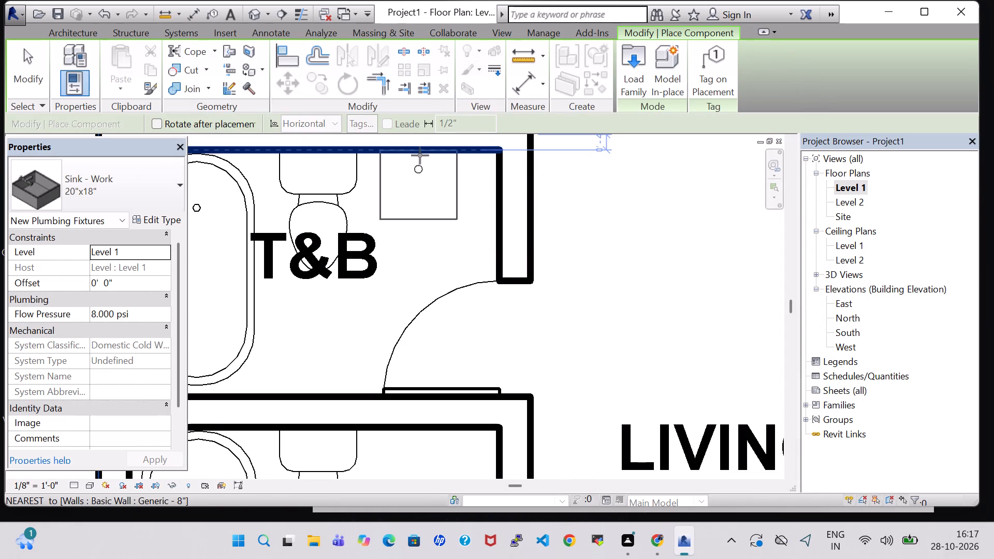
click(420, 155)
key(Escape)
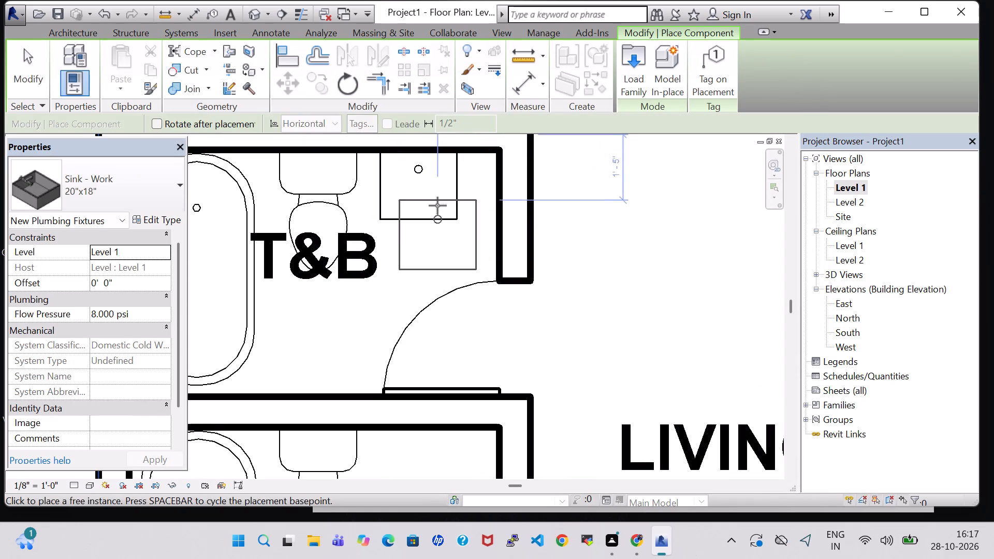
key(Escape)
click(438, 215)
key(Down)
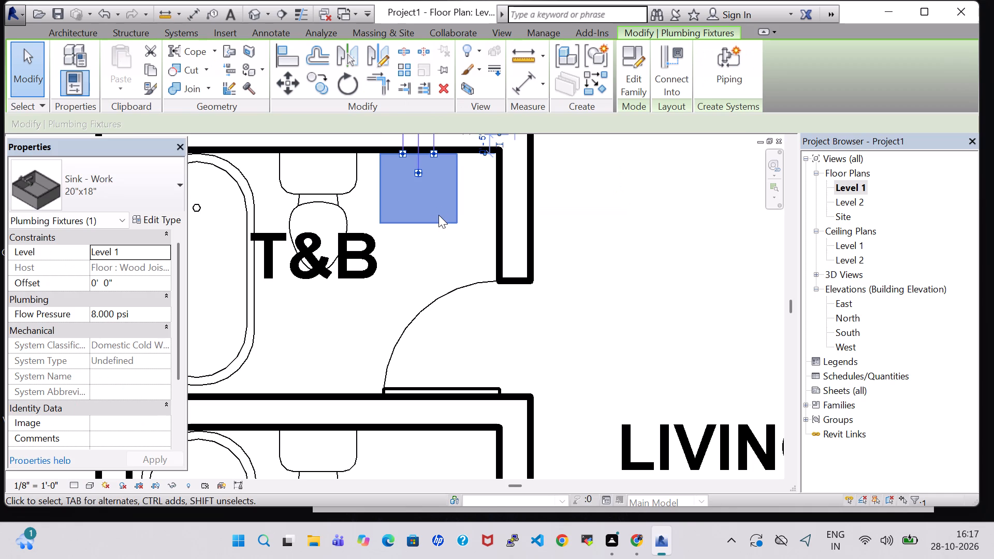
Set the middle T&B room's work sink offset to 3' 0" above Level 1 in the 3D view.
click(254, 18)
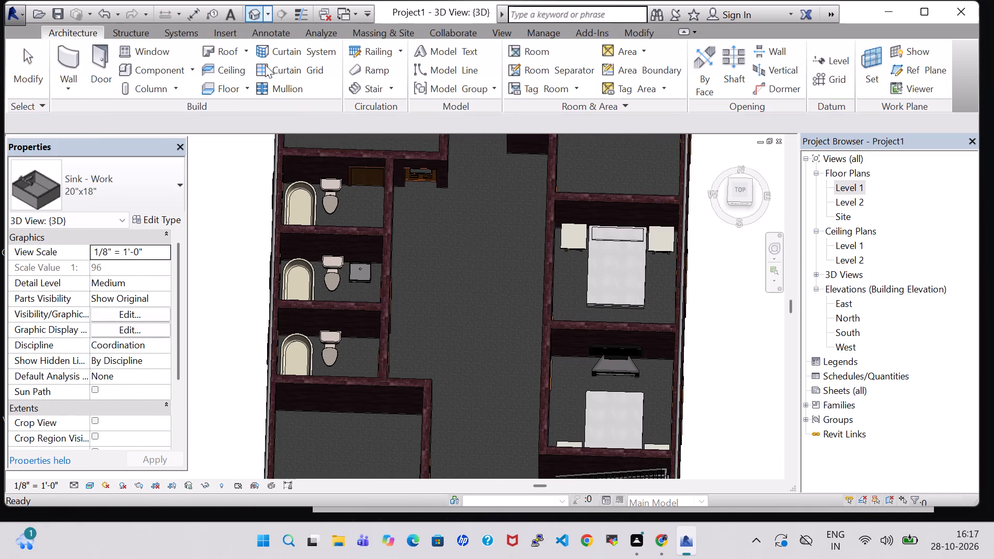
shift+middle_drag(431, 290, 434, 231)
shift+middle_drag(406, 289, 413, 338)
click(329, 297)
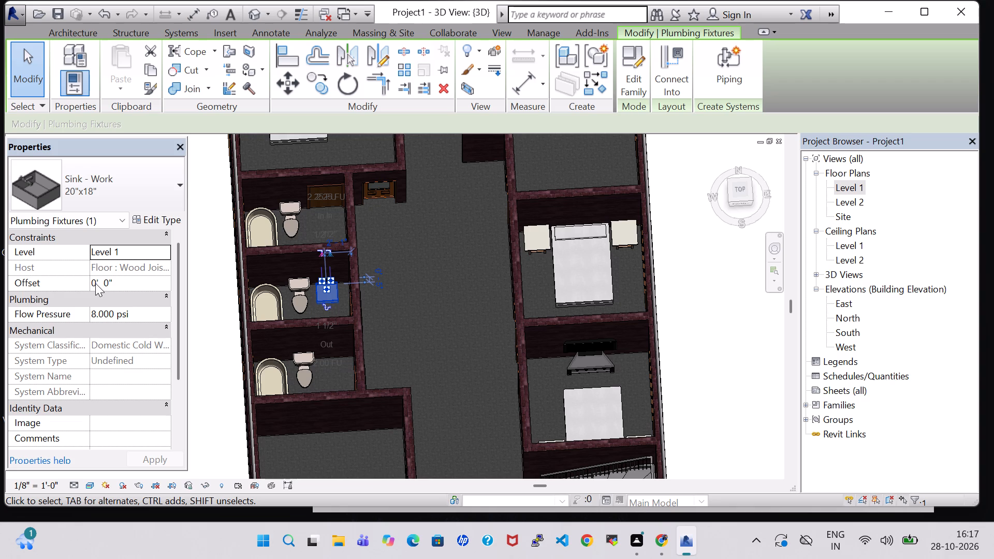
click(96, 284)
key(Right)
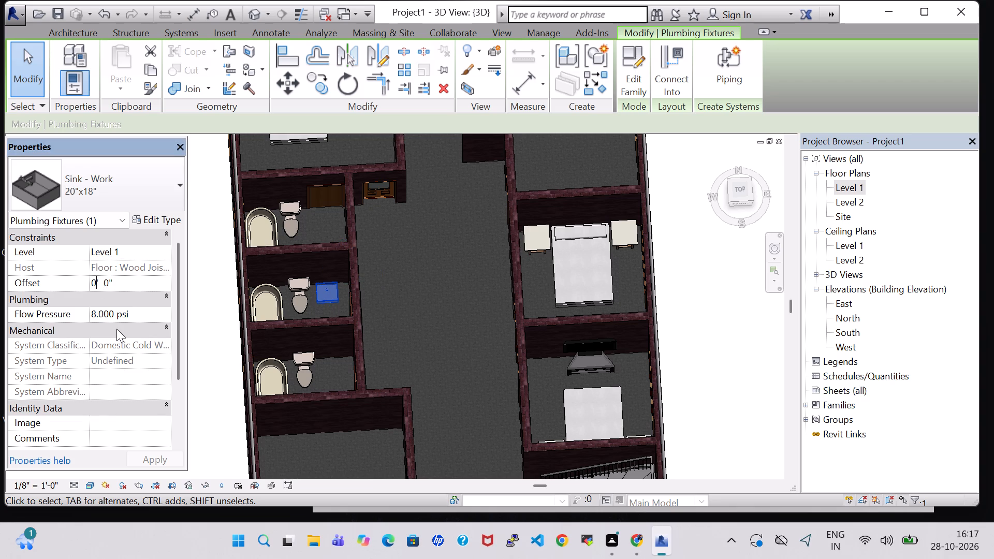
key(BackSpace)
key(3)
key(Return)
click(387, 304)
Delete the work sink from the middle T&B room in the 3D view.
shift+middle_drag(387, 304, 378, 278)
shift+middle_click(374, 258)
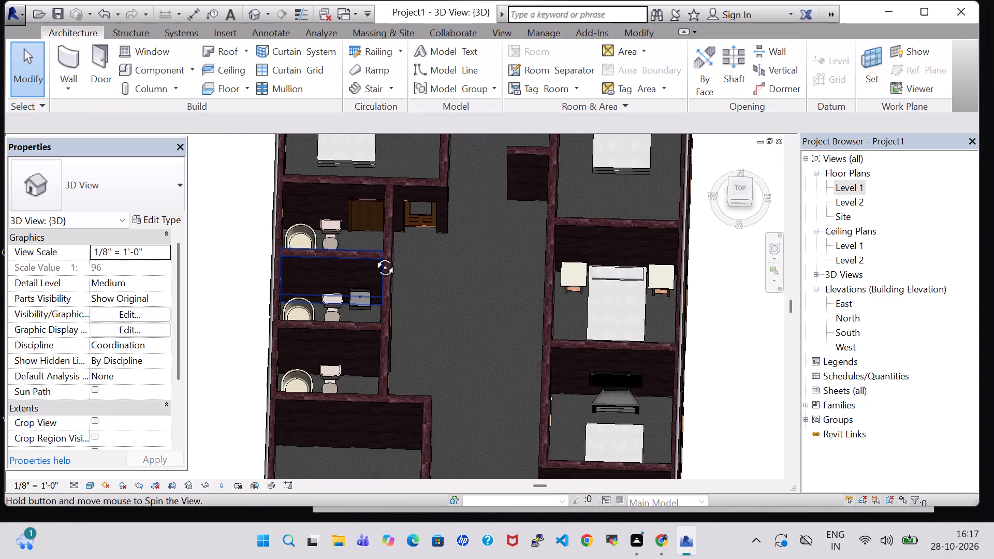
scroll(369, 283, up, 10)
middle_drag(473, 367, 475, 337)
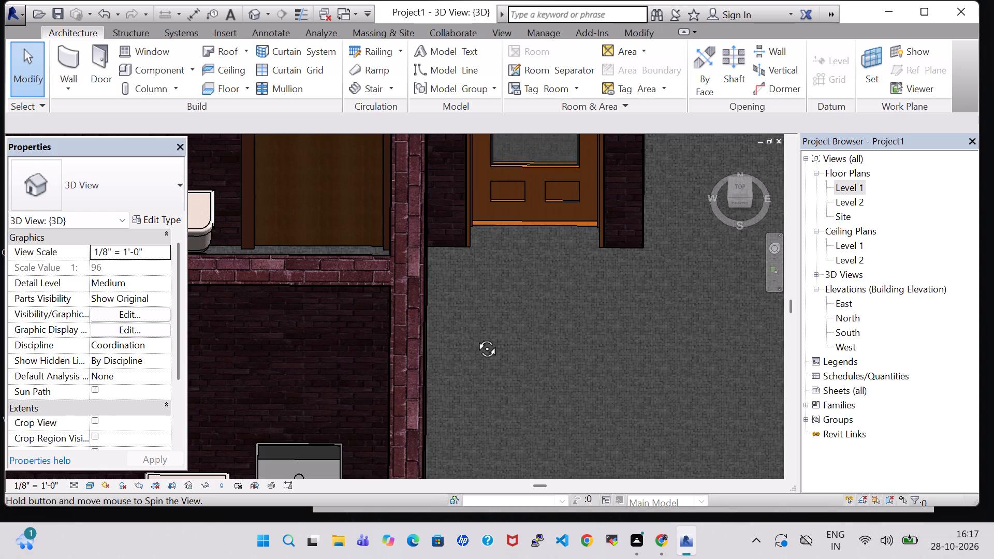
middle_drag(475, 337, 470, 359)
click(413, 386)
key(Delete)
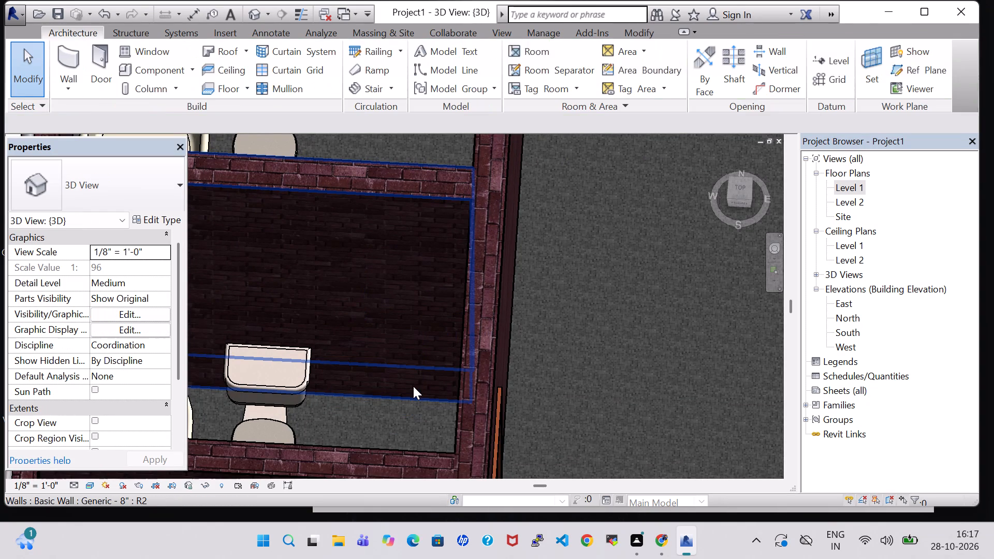
Load the Sink Vanity-Square family from the US Imperial library's Plumbing, Architectural, Fixtures, Sinks folder with the Level 1 floor plan open.
click(151, 64)
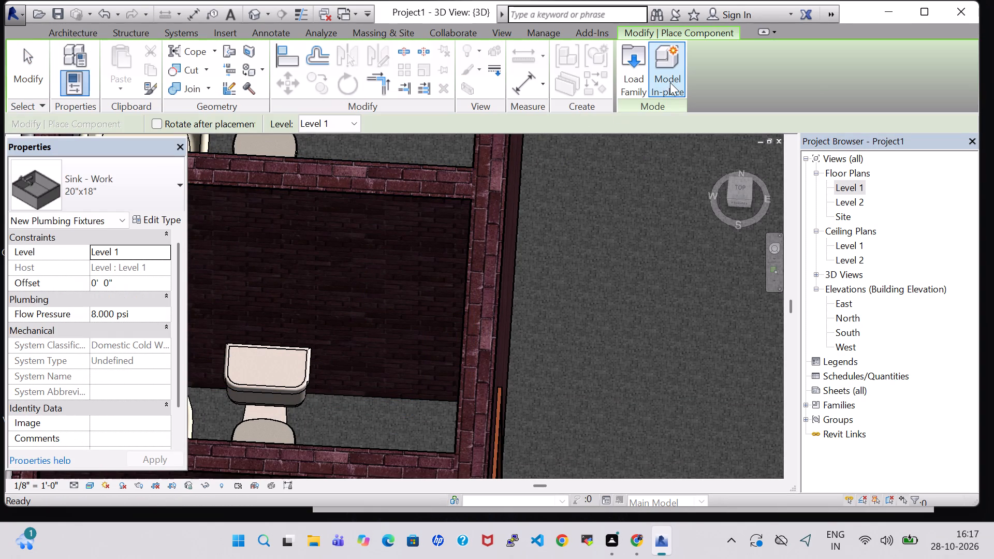
scroll(592, 174, down, 1)
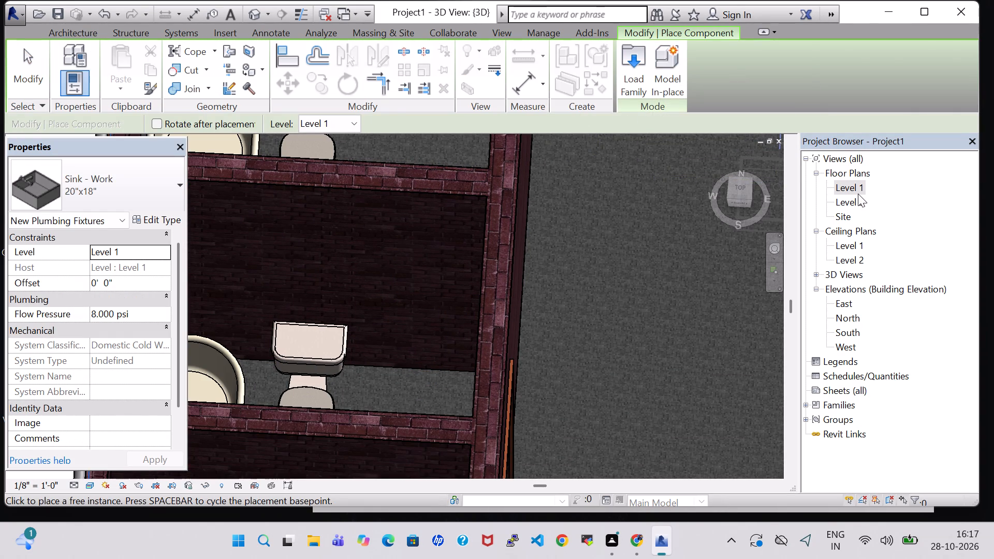
double_click(858, 194)
scroll(544, 243, down, 7)
middle_drag(598, 228, 559, 270)
scroll(553, 277, down, 1)
middle_drag(553, 277, 548, 279)
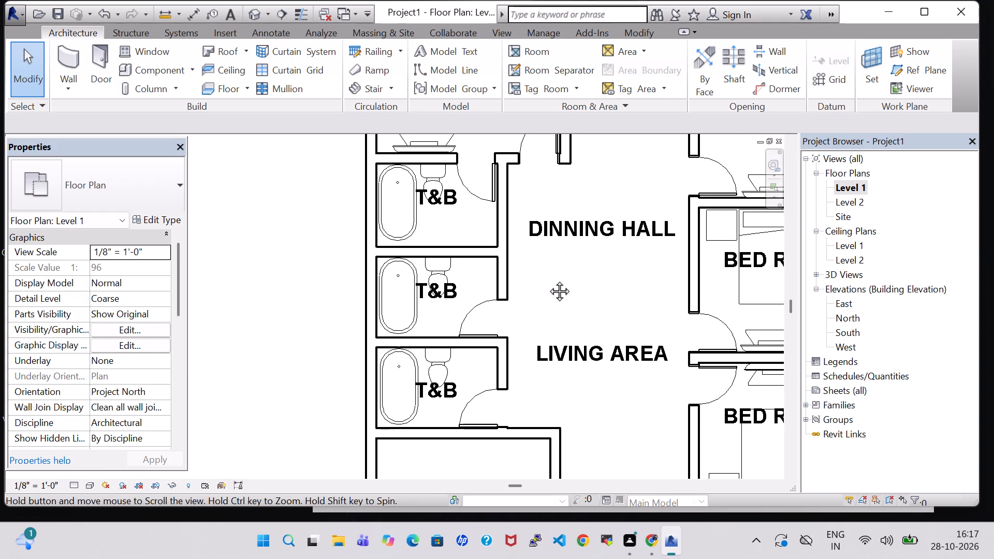
middle_drag(548, 279, 528, 286)
click(129, 64)
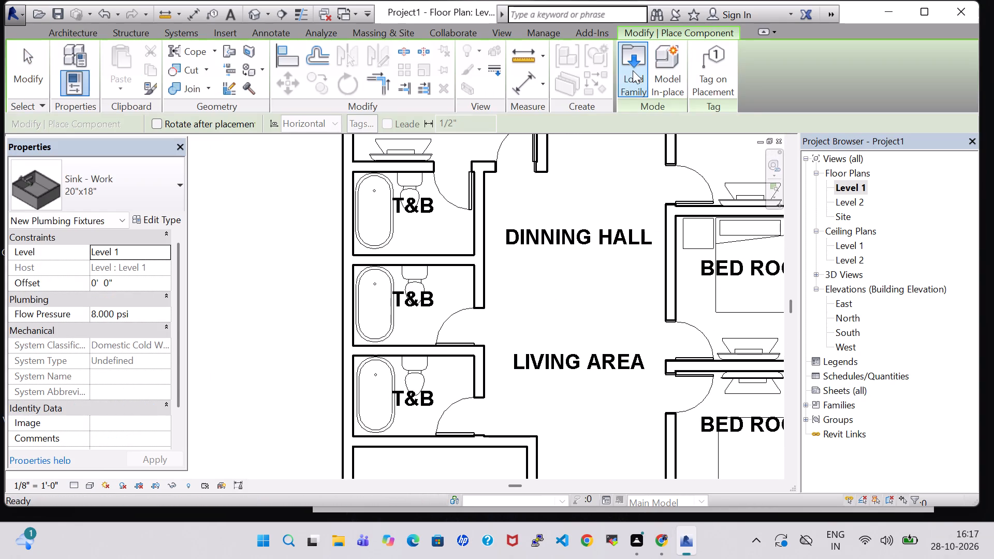
click(633, 70)
scroll(519, 300, down, 1)
scroll(490, 244, down, 1)
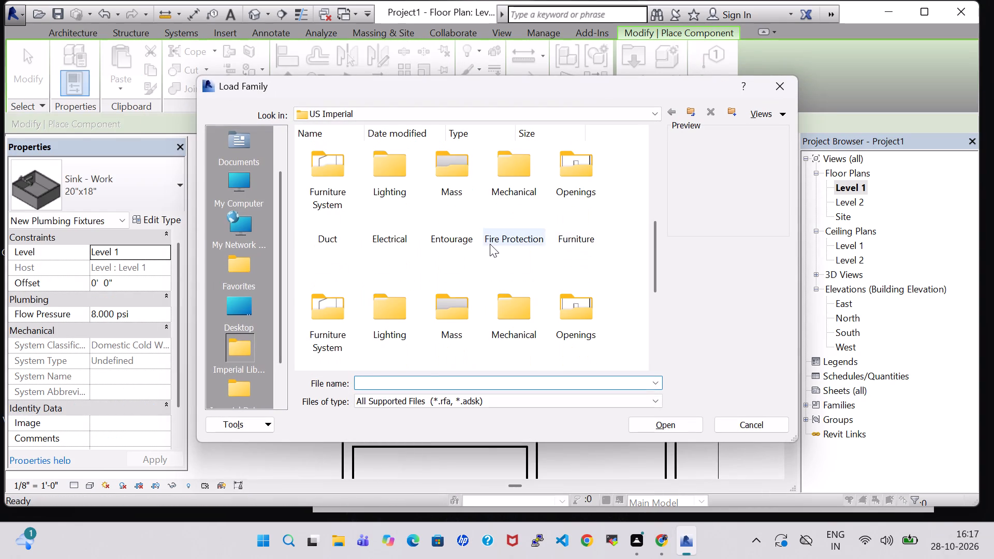
double_click(449, 262)
double_click(326, 170)
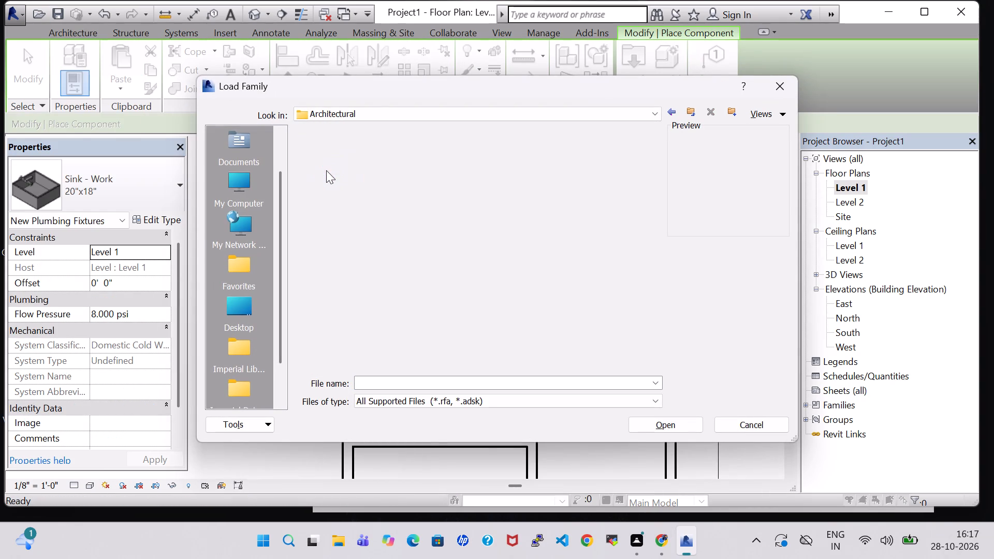
double_click(381, 180)
click(534, 181)
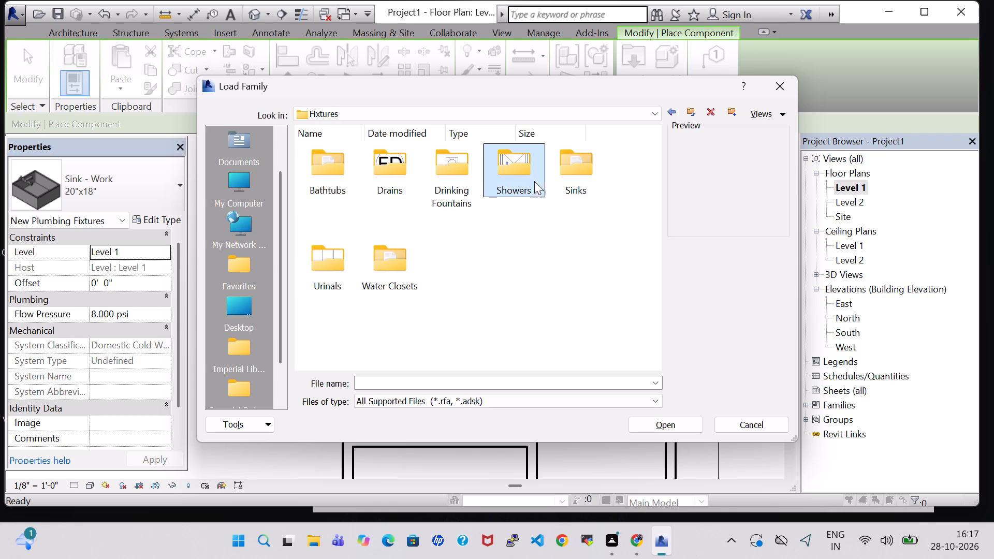
double_click(564, 176)
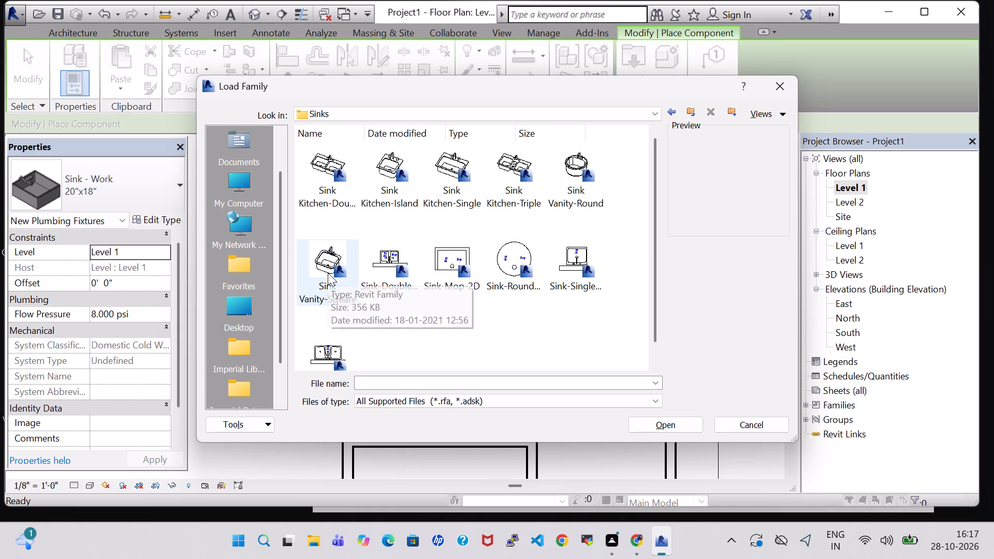
click(328, 273)
click(673, 423)
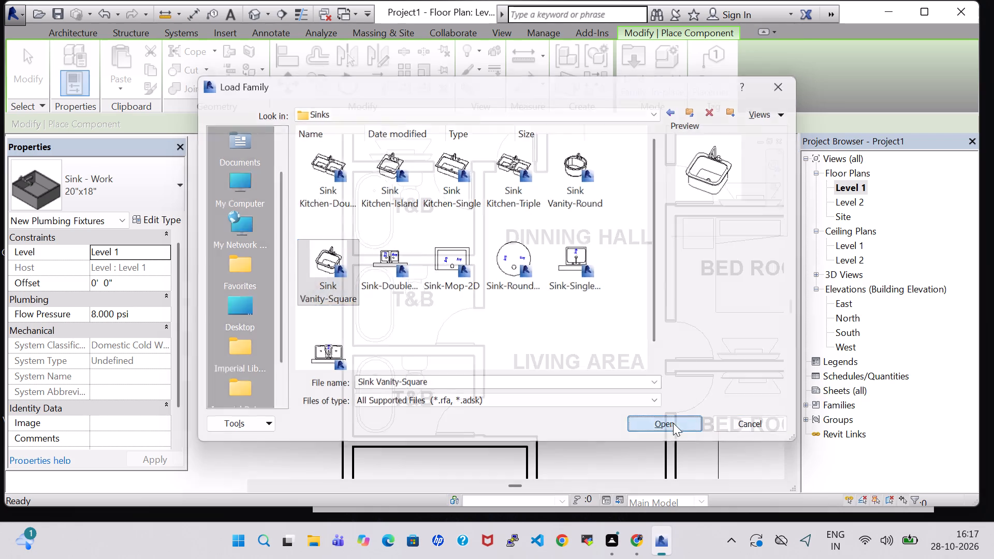
Place a 20" x 18" Sink Vanity-Square beside the toilet at the middle T&B room's upper wall.
scroll(444, 316, up, 4)
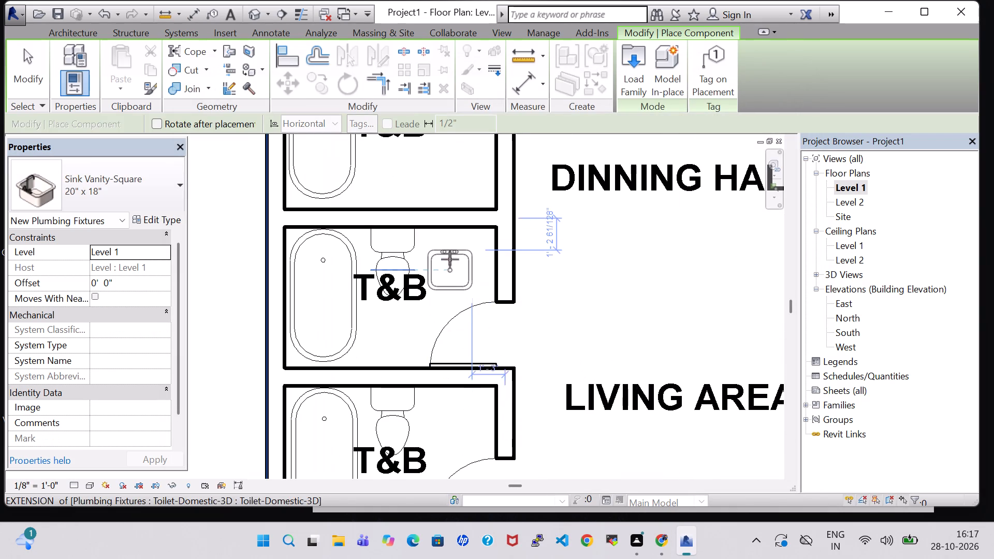
click(157, 182)
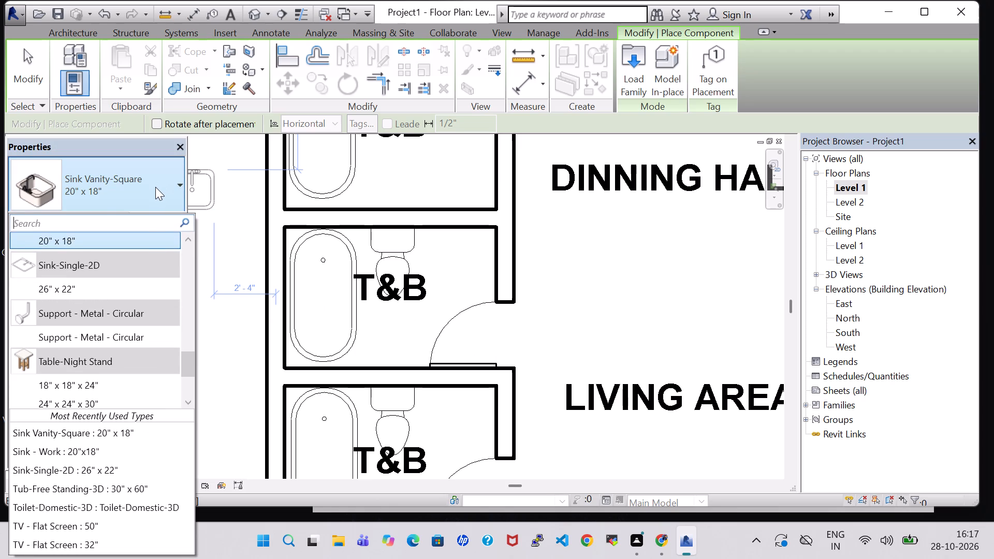
scroll(161, 321, up, 2)
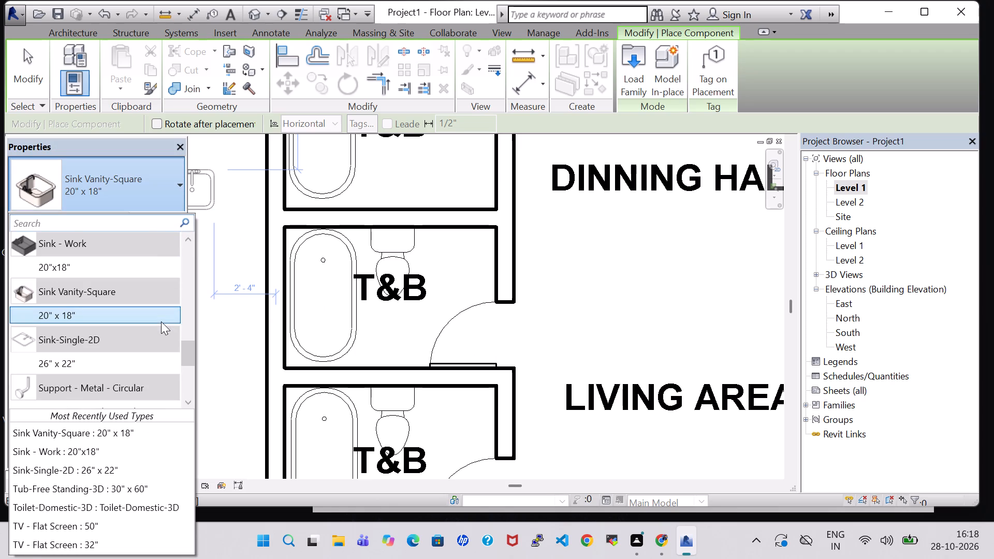
key(Escape)
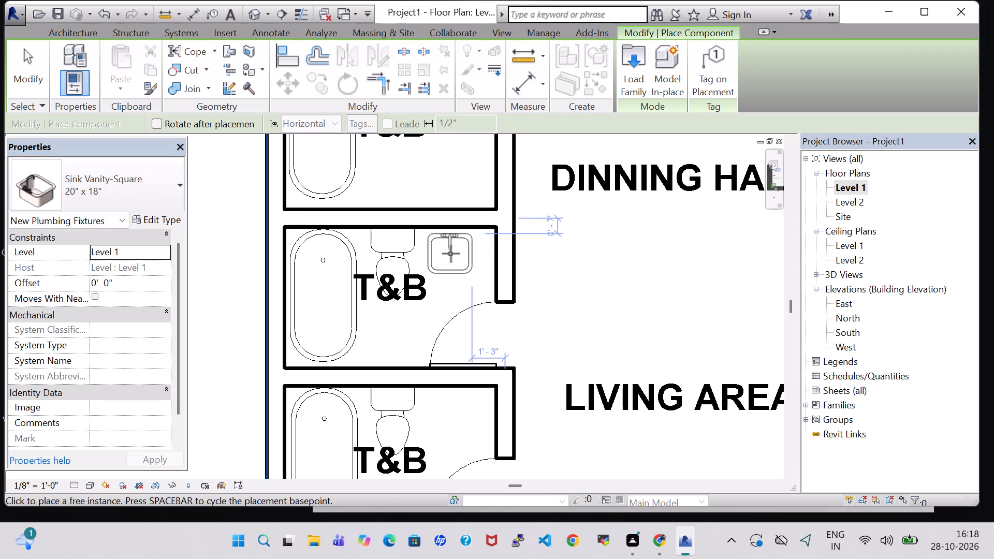
scroll(451, 254, up, 5)
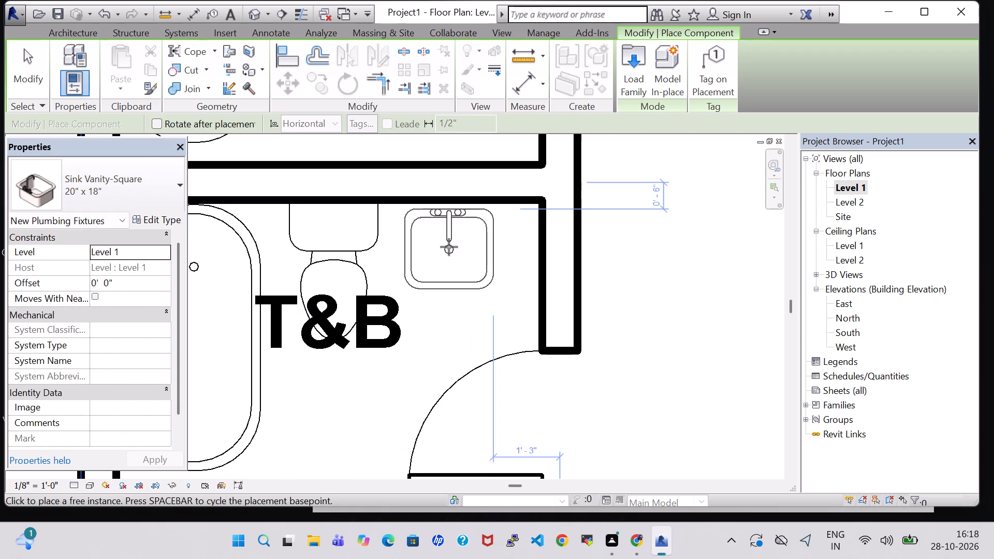
click(449, 247)
middle_drag(449, 247, 449, 257)
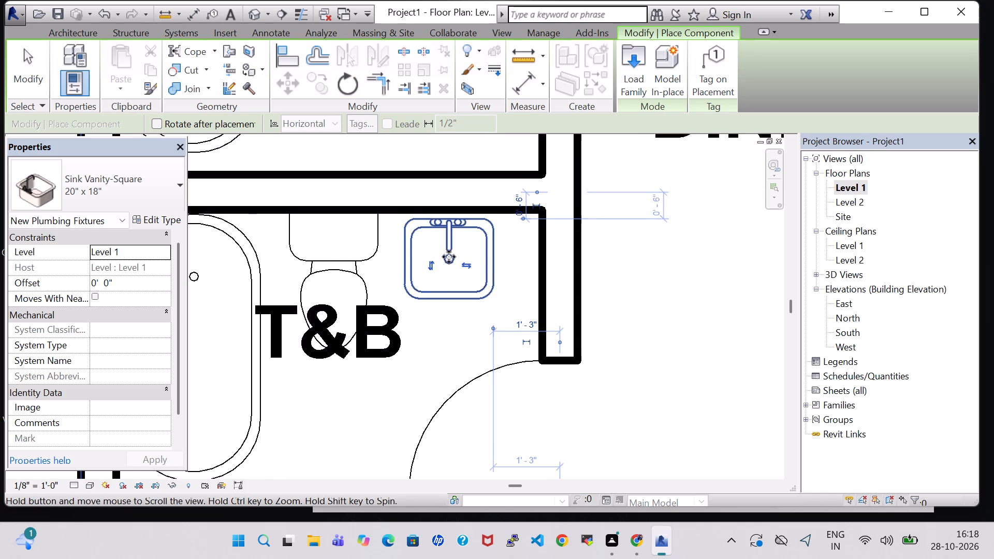
Set the placement offset for new Sink Vanity-Square fixtures to 3' 0" above Level 1.
scroll(449, 257, down, 2)
click(96, 281)
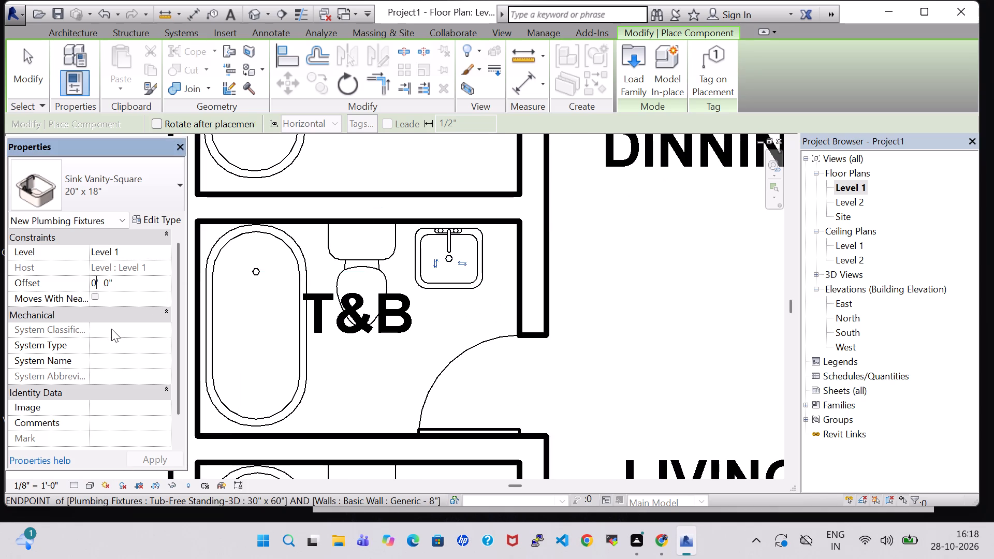
key(BackSpace)
key(3)
key(Return)
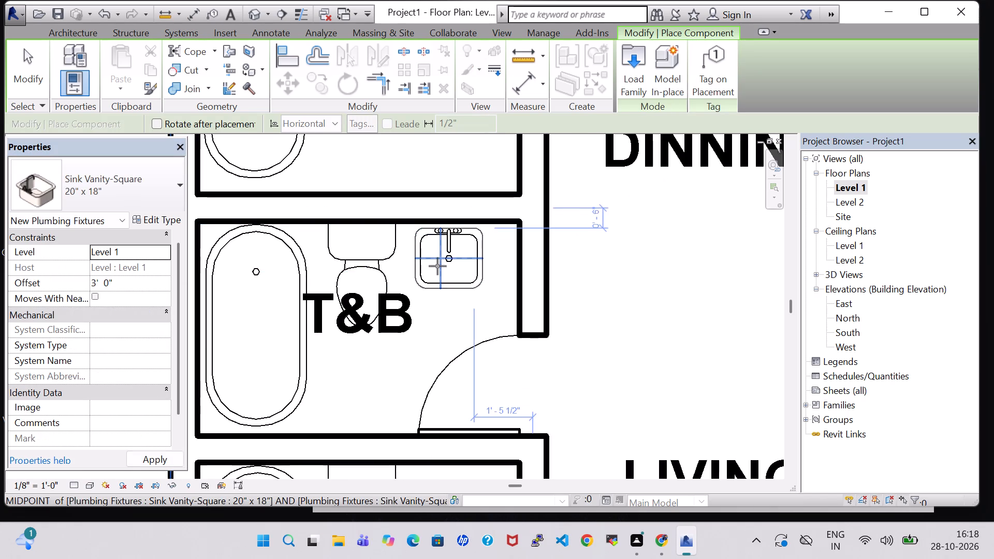
scroll(437, 269, down, 1)
key(Escape)
Nudge the middle T&B room's vanity sink closer to the upper wall, set its offset to 3' 0", and check it in 3D.
click(463, 247)
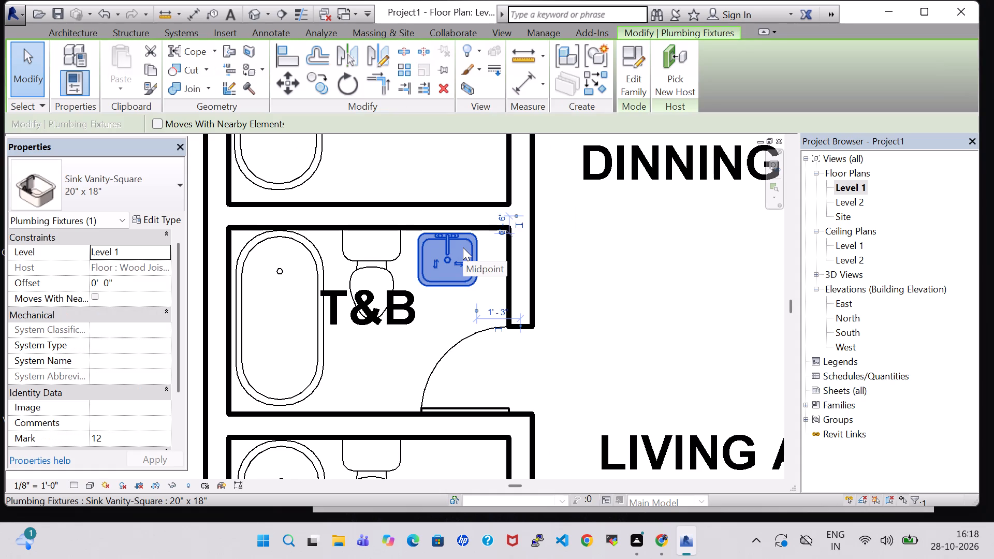
key(Up)
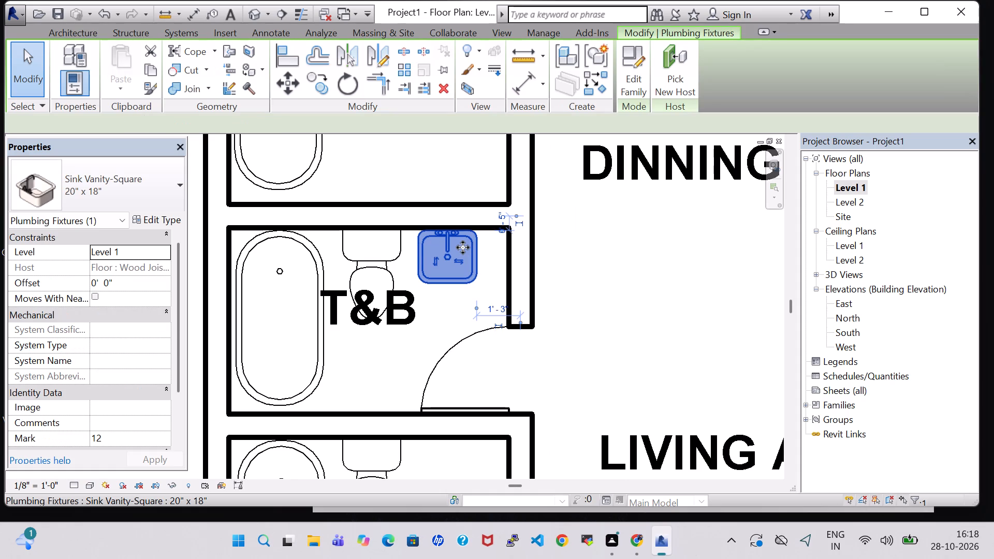
click(98, 284)
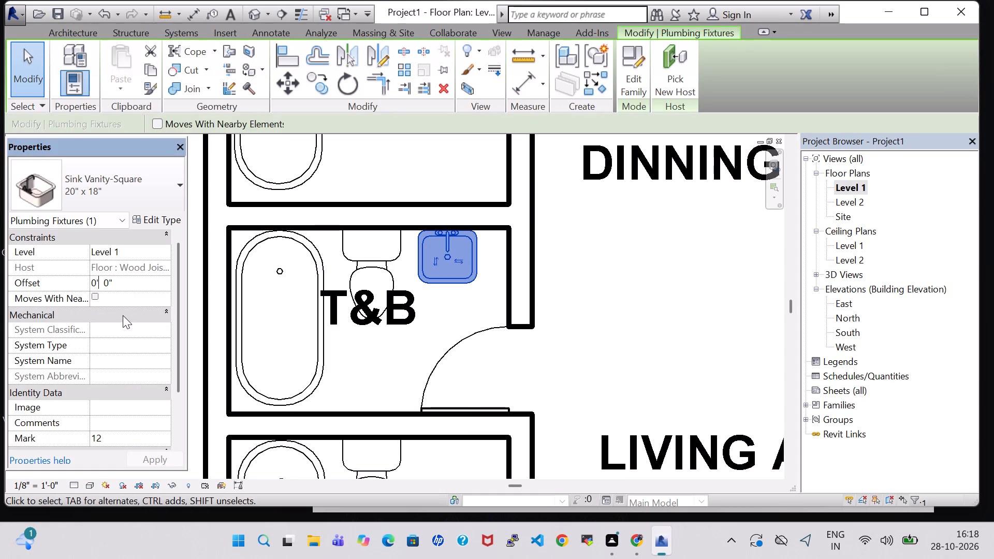
key(Left)
key(BackSpace)
key(3)
key(Return)
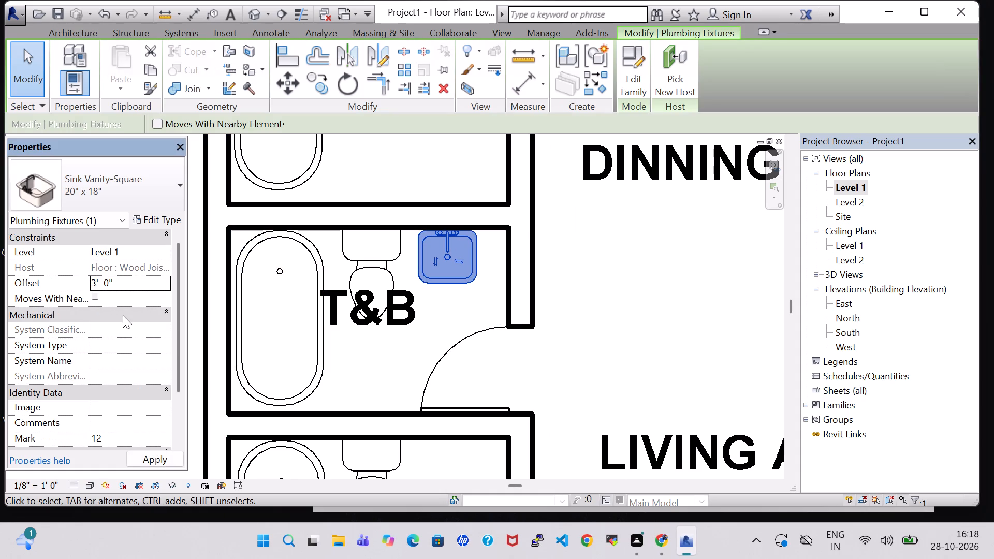
click(246, 9)
shift+middle_drag(610, 358, 605, 340)
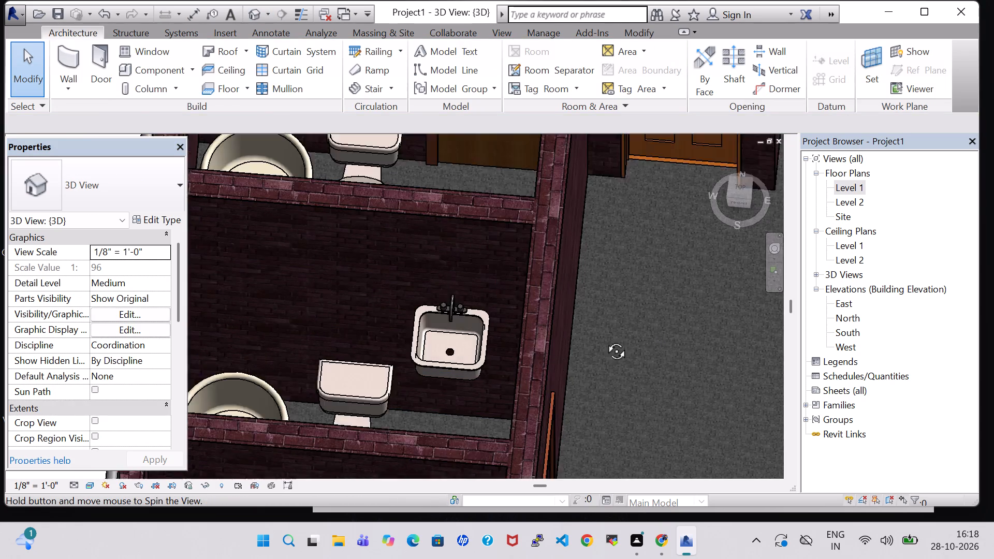
shift+middle_drag(605, 340, 616, 362)
middle_drag(623, 374, 610, 314)
shift+middle_drag(305, 356, 307, 316)
Place a 20" x 18" Sink Vanity-Square at the upper T&B room's lower wall in the Level 1 floor plan.
double_click(850, 186)
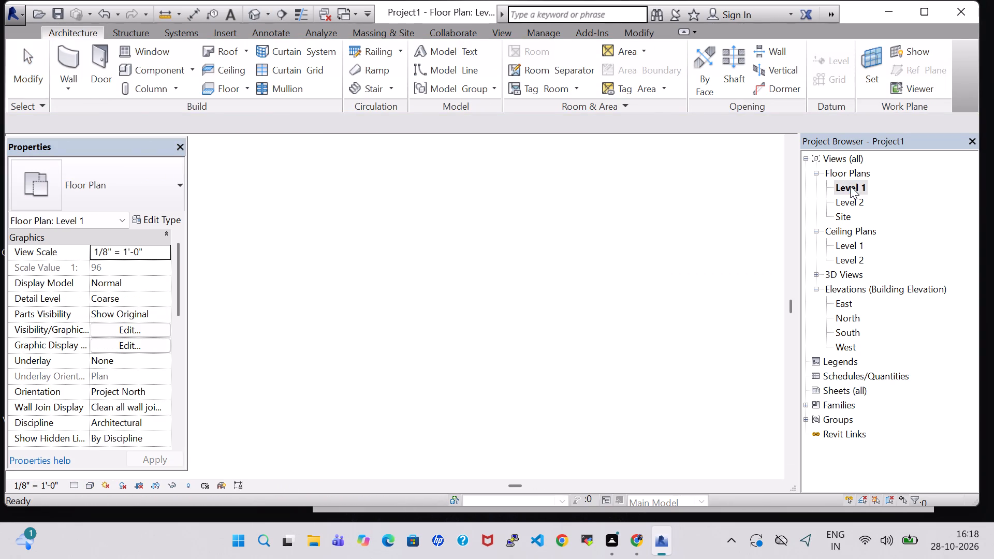
scroll(370, 272, down, 4)
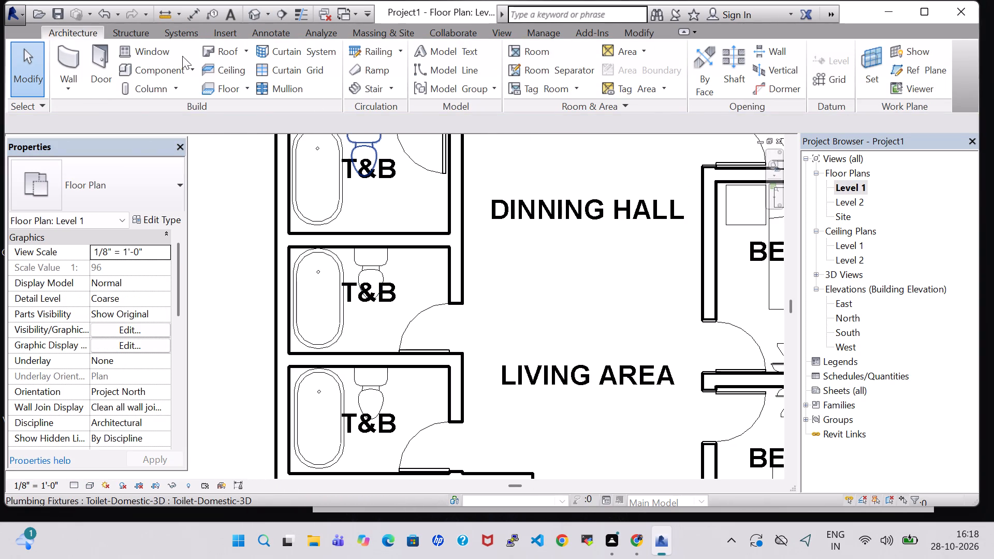
click(163, 66)
middle_drag(385, 209, 374, 307)
middle_drag(363, 292, 371, 339)
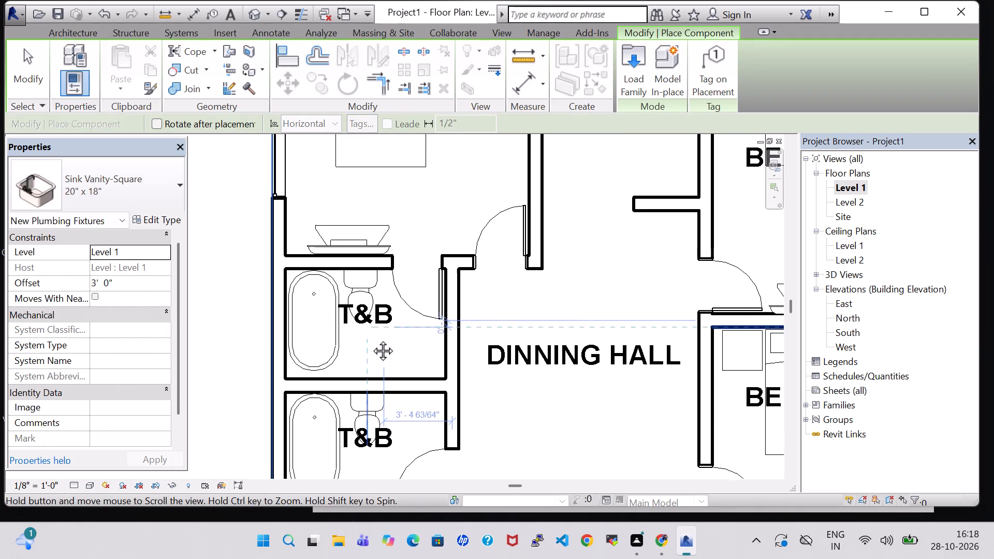
middle_drag(371, 339, 348, 260)
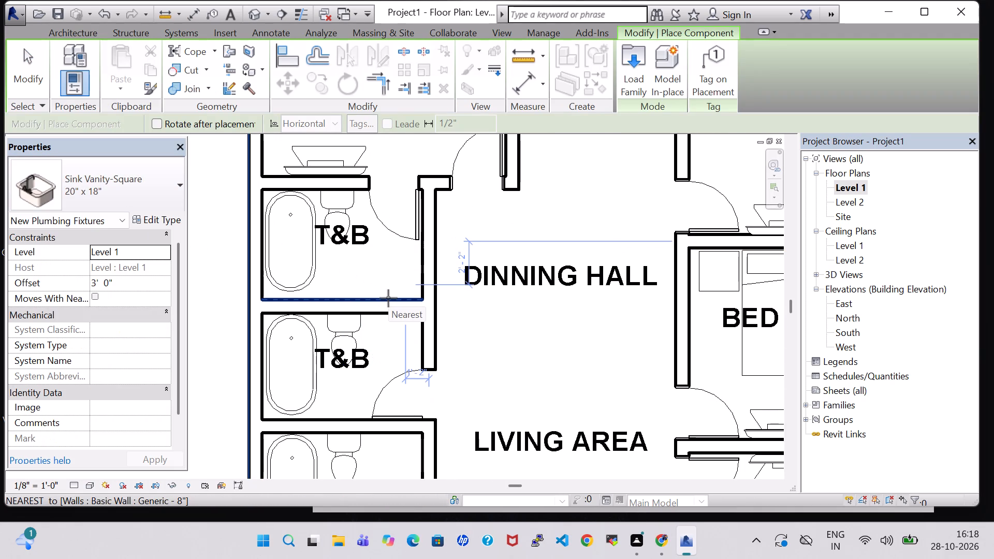
click(388, 298)
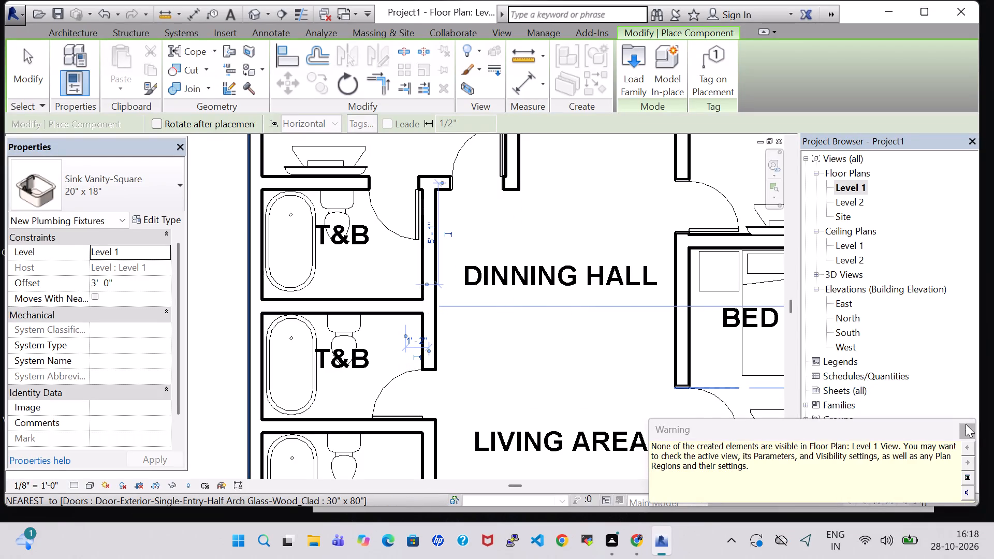
click(966, 426)
Rotate the upper T&B room's vanity sink 180° in the 3D view and nudge it off the lower wall into the room.
click(250, 18)
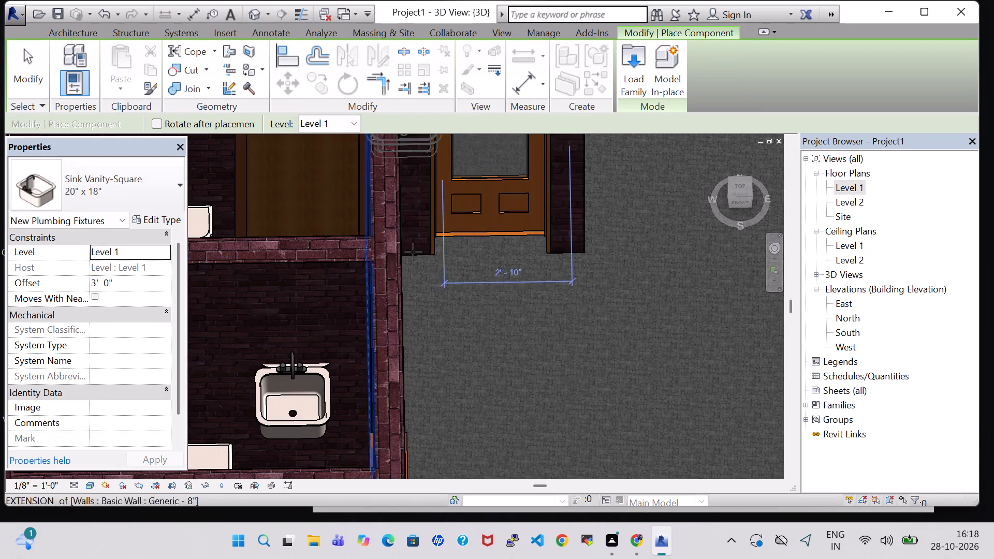
scroll(429, 297, down, 3)
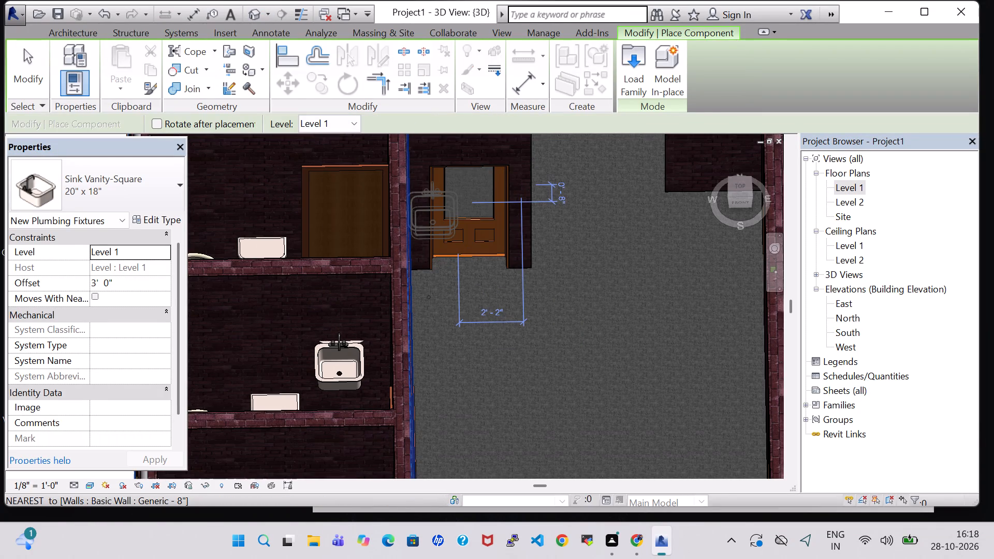
shift+scroll(429, 297, down, 1)
shift+middle_drag(429, 297, 440, 347)
shift+middle_drag(394, 249, 415, 304)
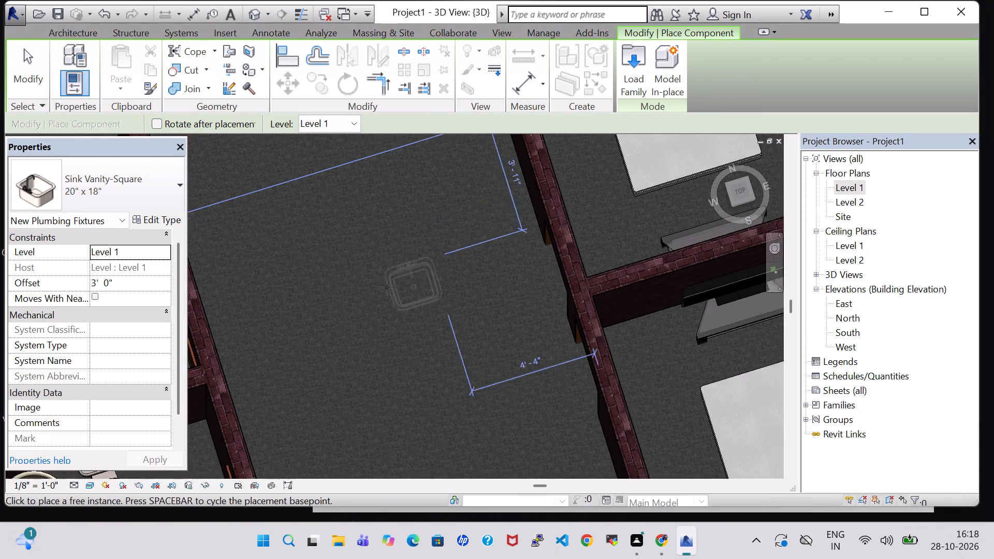
middle_drag(330, 264, 483, 354)
middle_click(483, 355)
shift+middle_drag(405, 312, 417, 334)
middle_drag(349, 336, 520, 354)
key(Escape)
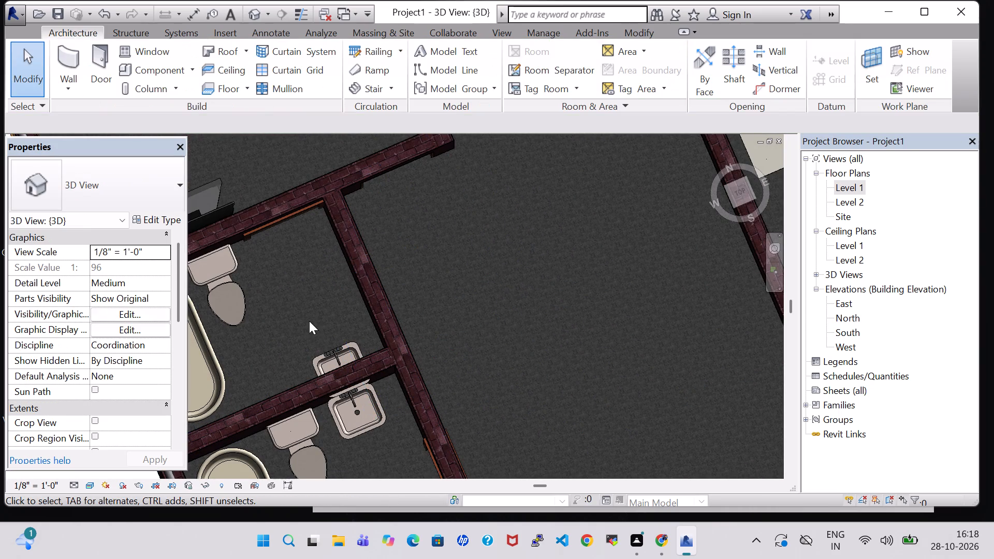
click(328, 345)
key(space)
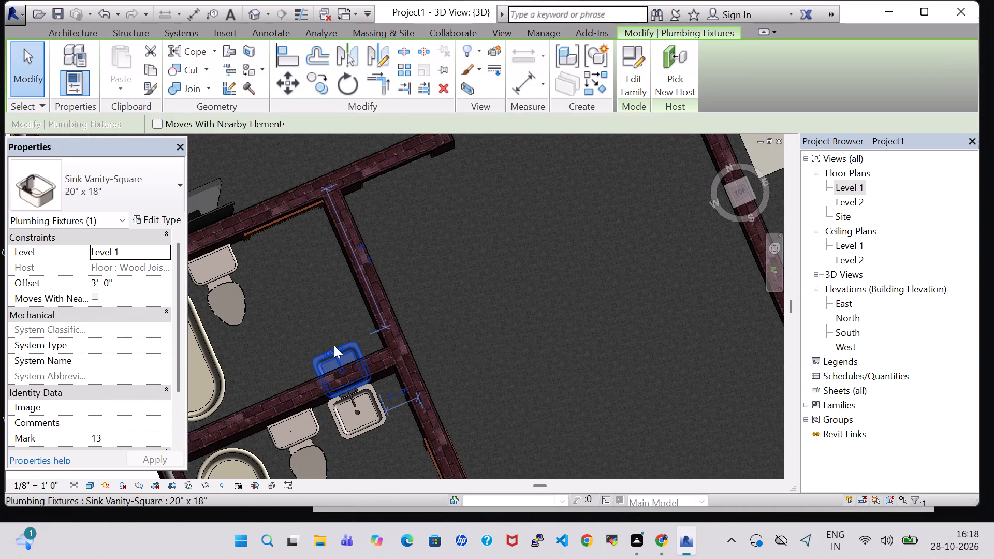
key(space)
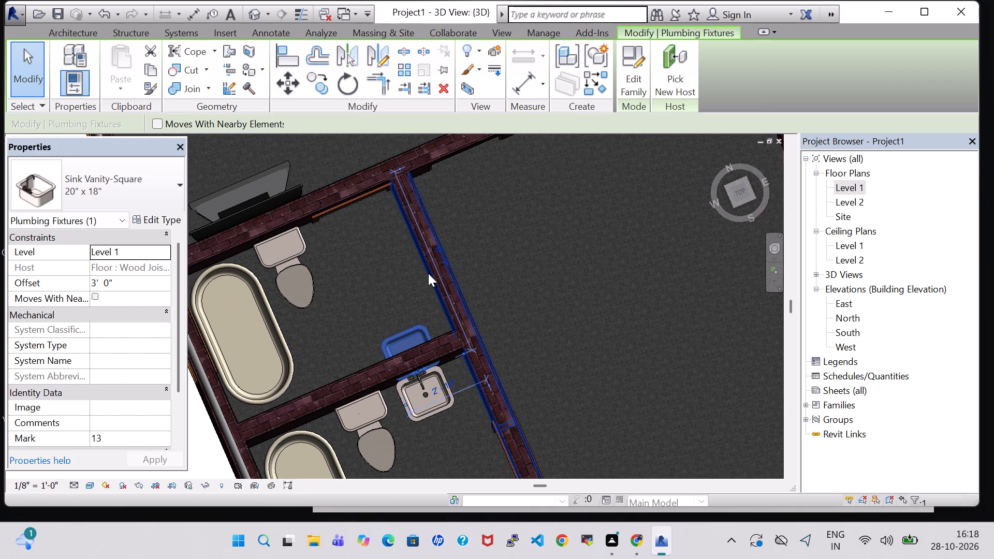
key(Up)
key(Up)
key(Up)
key(Up)
key(Up)
key(Up)
key(Up)
key(Up)
key(Up)
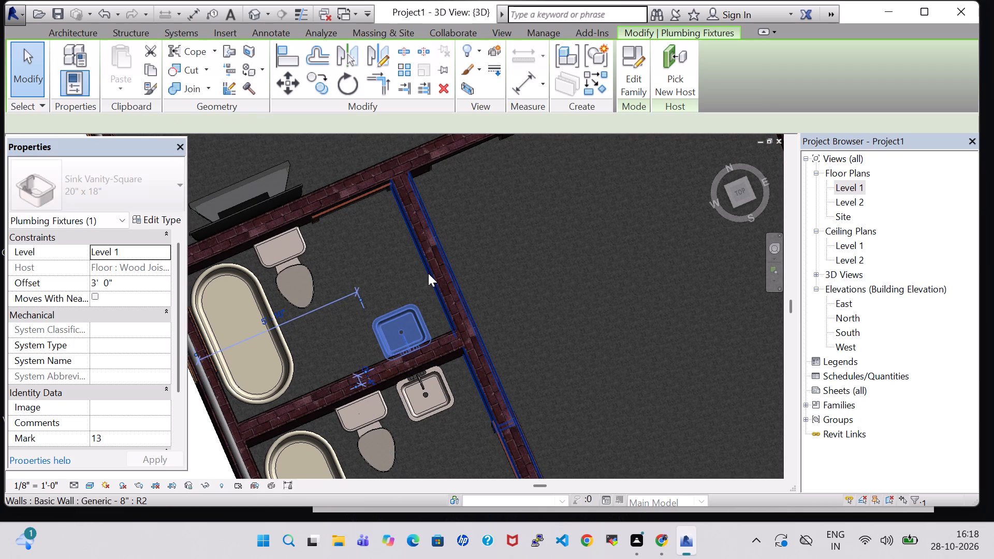
key(Up)
key(Up)
key(Down)
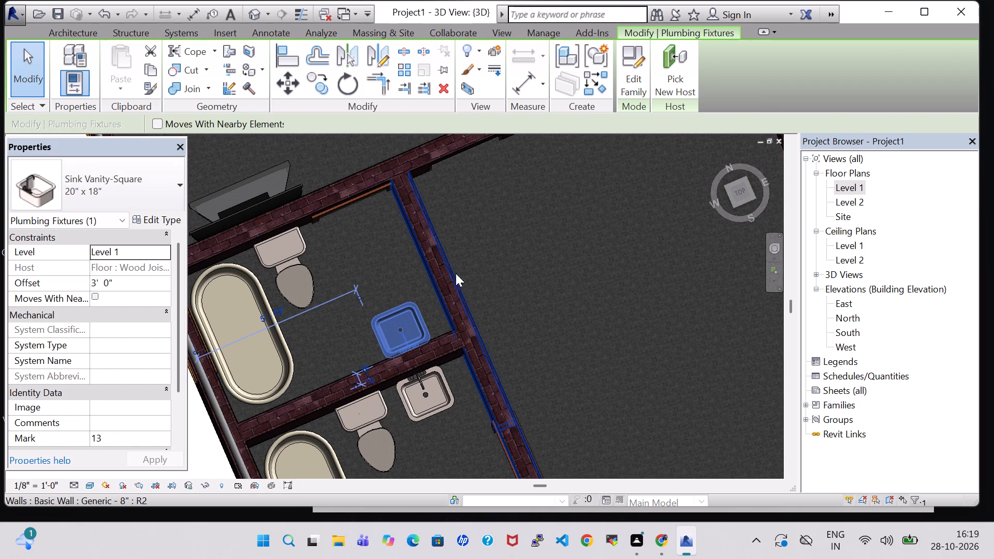
click(569, 270)
Examine the T&B sinks and the surrounding furnished rooms from several angles in the 3D view.
shift+middle_drag(692, 361, 693, 354)
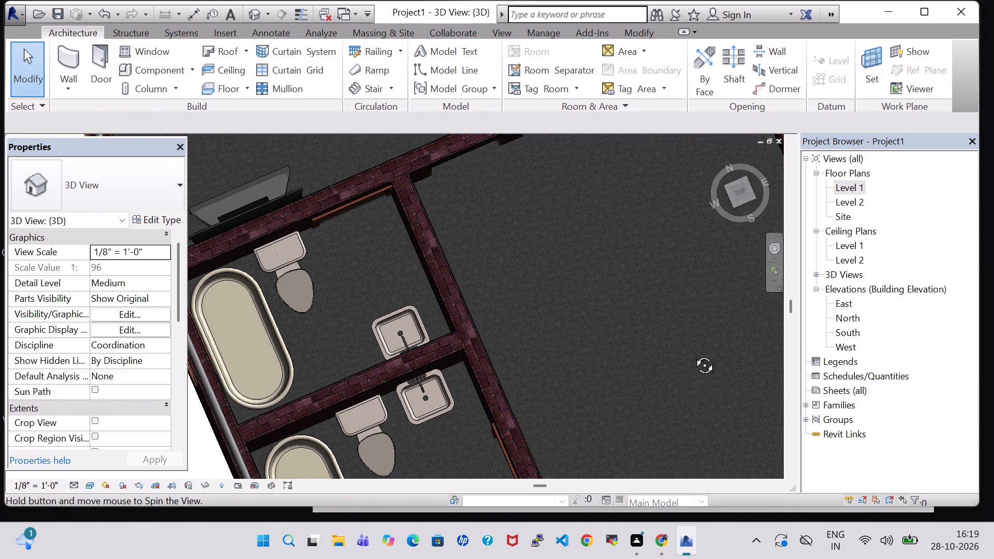
shift+middle_drag(693, 354, 692, 239)
middle_drag(634, 385, 676, 390)
shift+scroll(676, 390, down, 1)
middle_drag(600, 471, 601, 377)
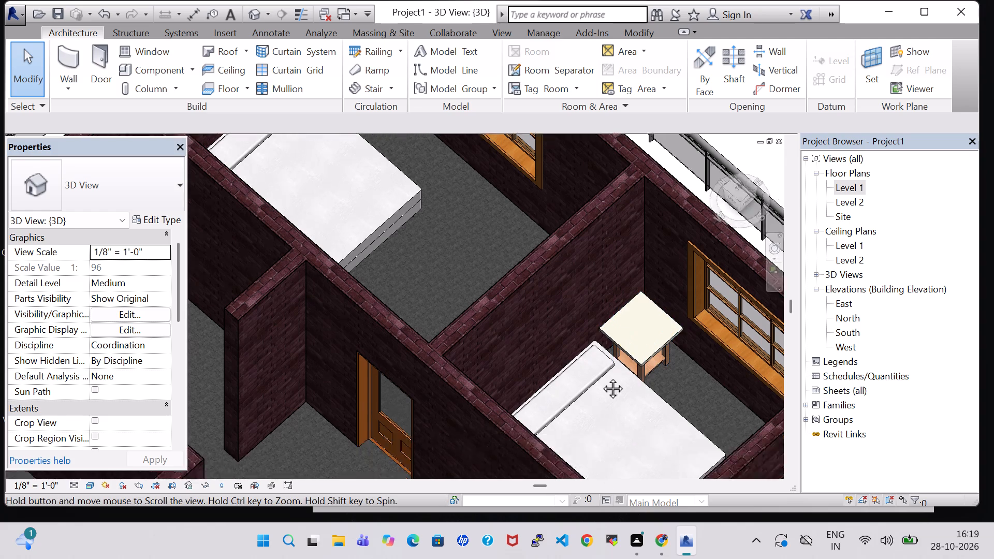
middle_drag(601, 377, 588, 70)
shift+middle_drag(297, 247, 452, 277)
middle_drag(396, 391, 321, 103)
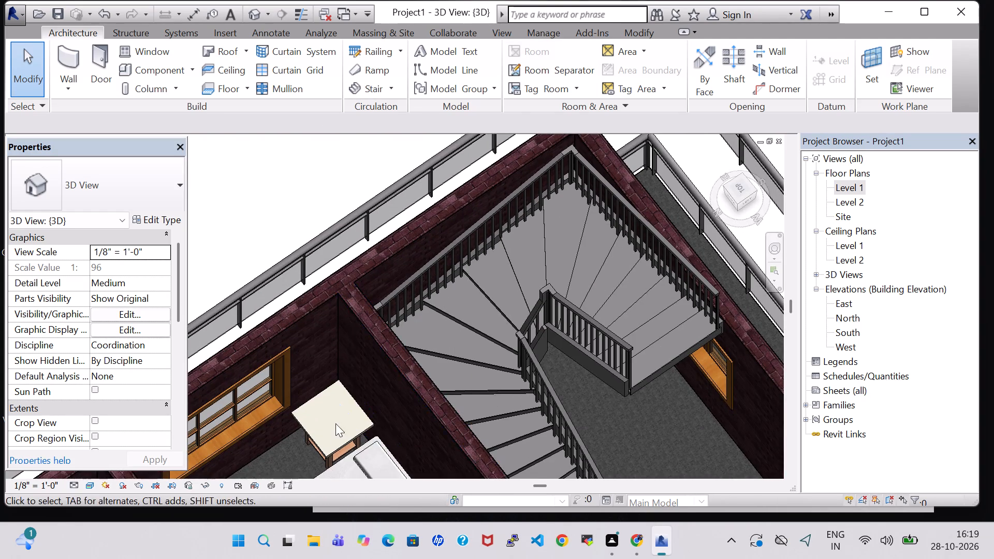
middle_drag(335, 429, 342, 49)
scroll(335, 213, down, 7)
middle_drag(354, 326, 378, 224)
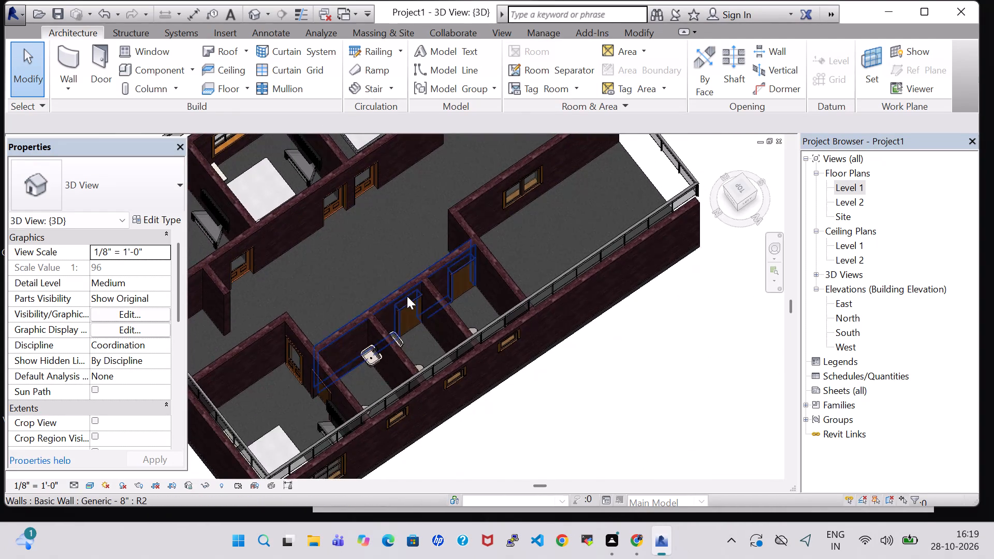
scroll(406, 296, up, 8)
middle_drag(440, 434, 423, 389)
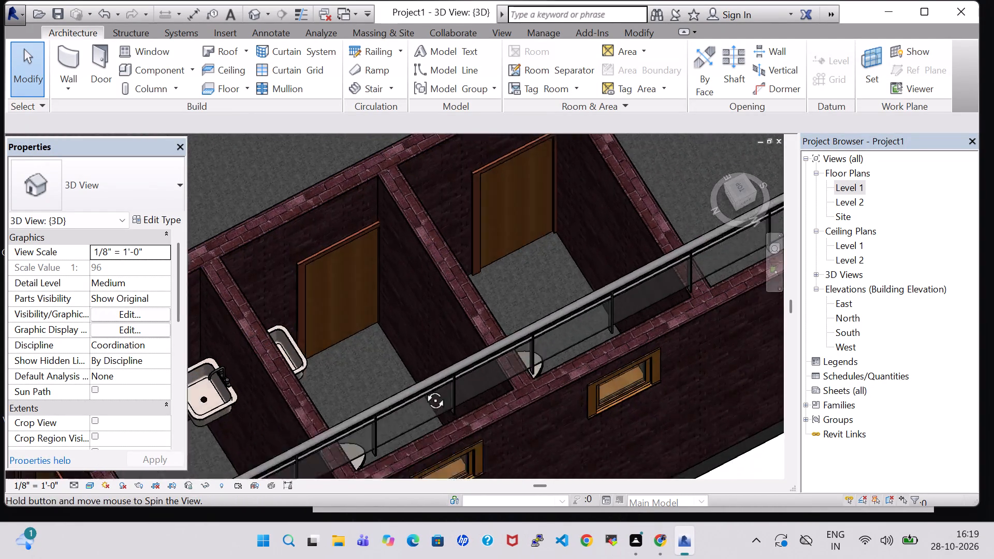
middle_drag(423, 389, 423, 380)
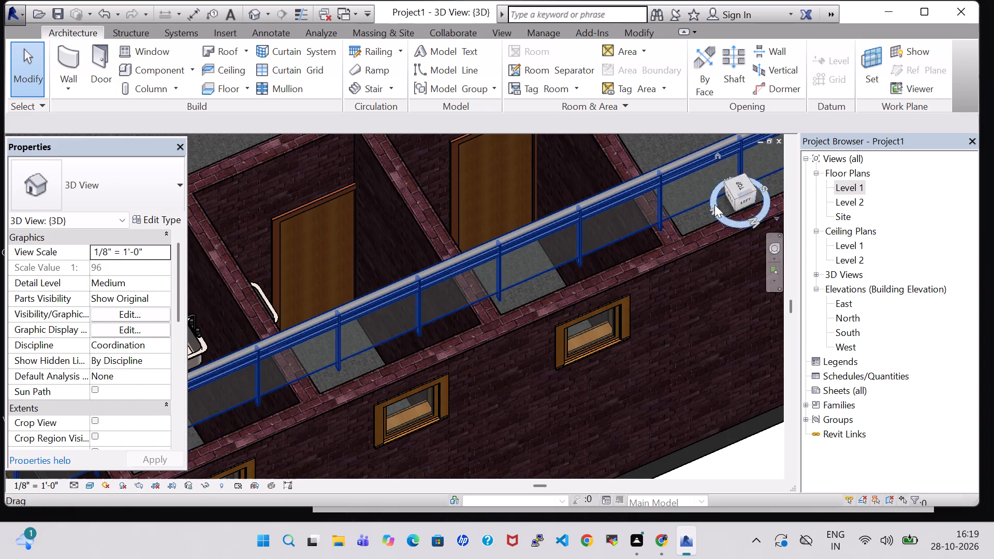
Place a 20" x 18" Sink Vanity-Square at the lower T&B room's upper wall in the Level 1 floor plan and return to the 3D view.
double_click(858, 187)
scroll(452, 254, down, 4)
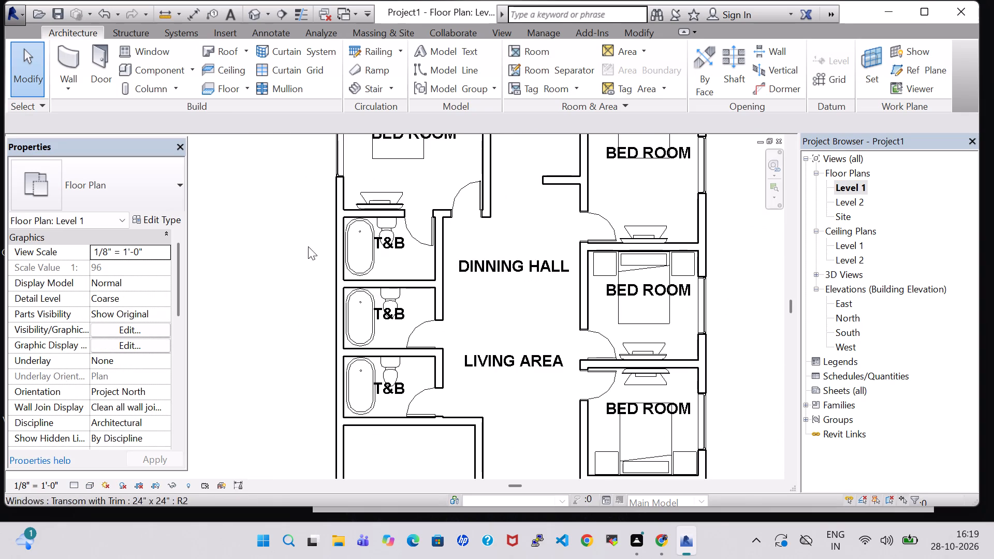
click(145, 62)
middle_drag(481, 335, 473, 261)
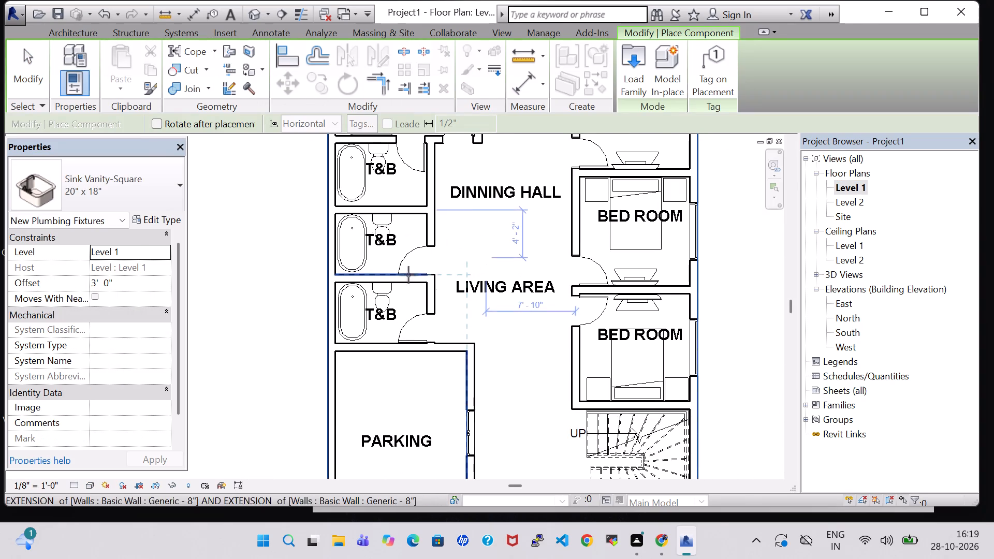
scroll(387, 295, up, 5)
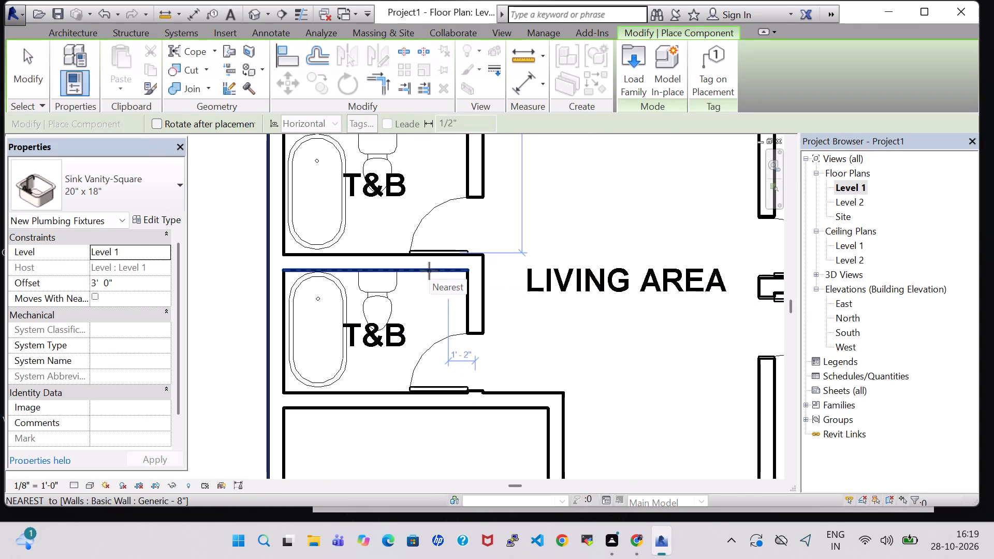
scroll(435, 302, down, 3)
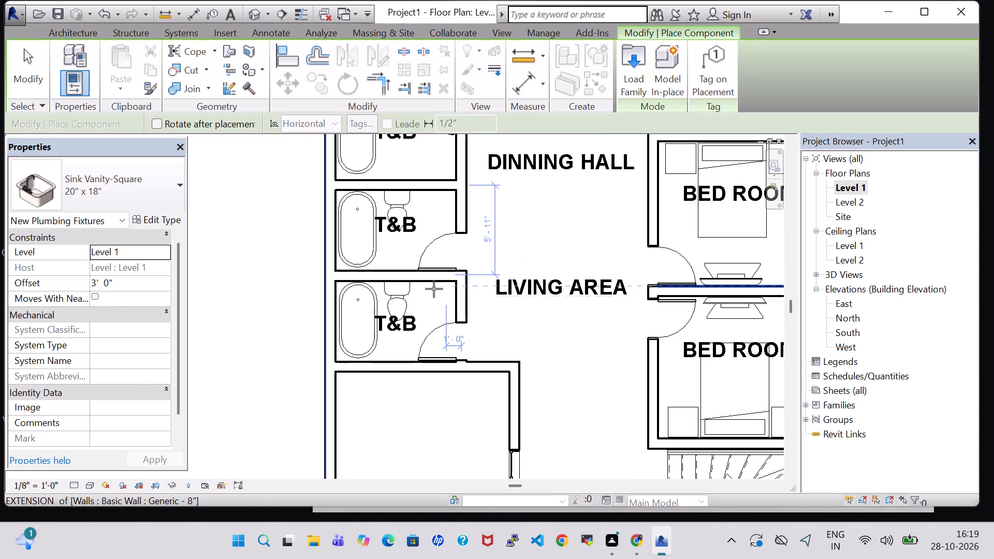
click(431, 285)
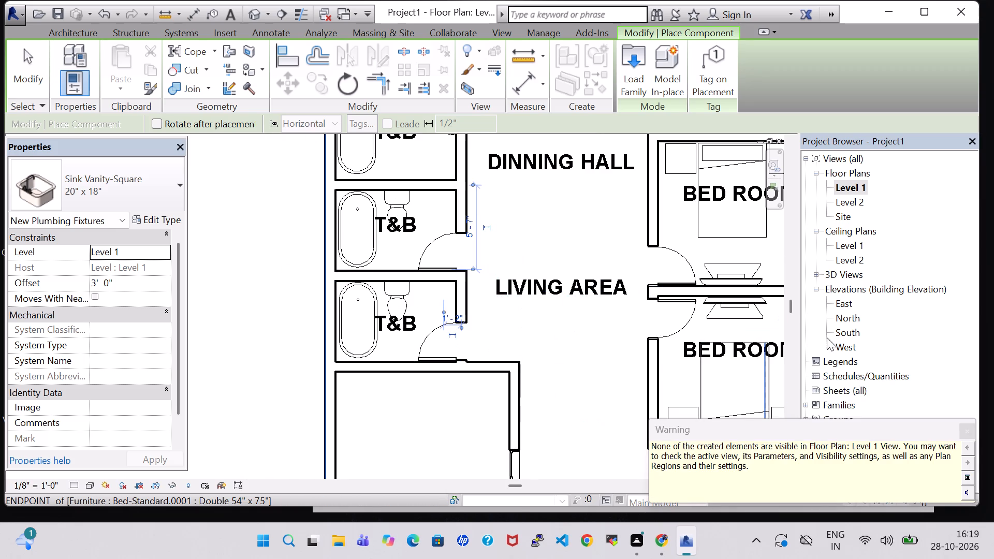
click(965, 435)
click(251, 11)
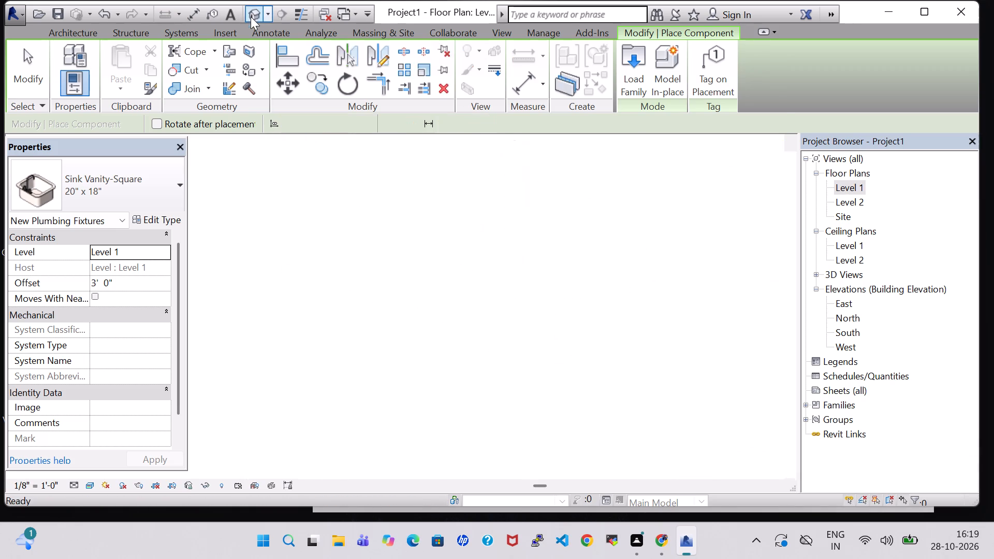
scroll(385, 244, down, 2)
key(Escape)
key(Escape)
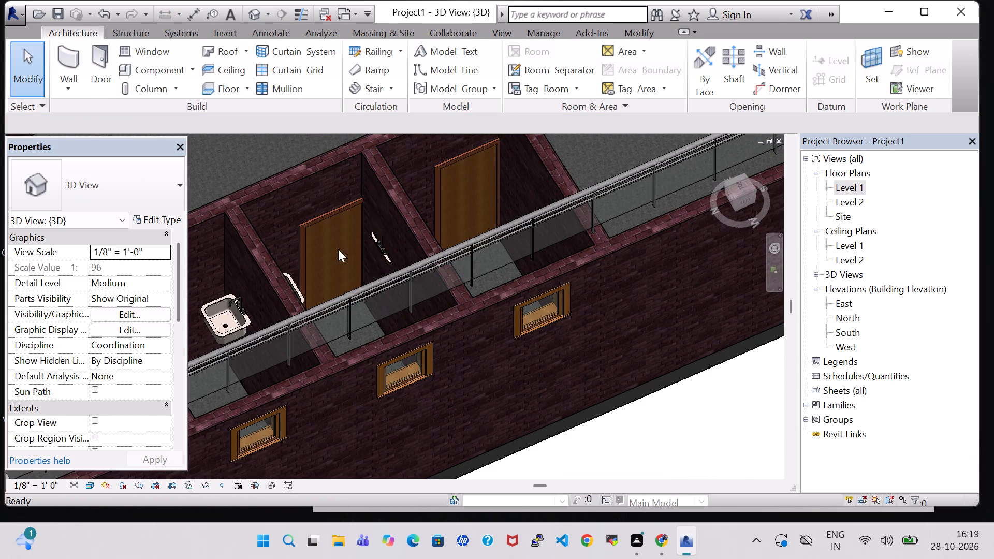
Nudge the lower T&B room's new vanity sink out of the upper wall into the room in the 3D view.
scroll(436, 245, down, 5)
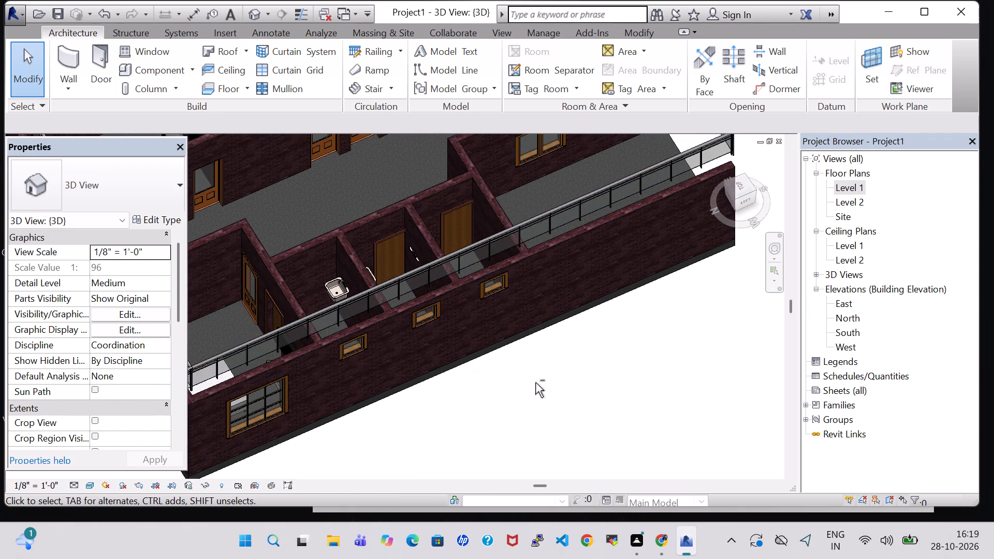
shift+middle_drag(535, 383, 471, 387)
middle_drag(418, 290, 410, 335)
middle_drag(417, 262, 408, 389)
click(311, 222)
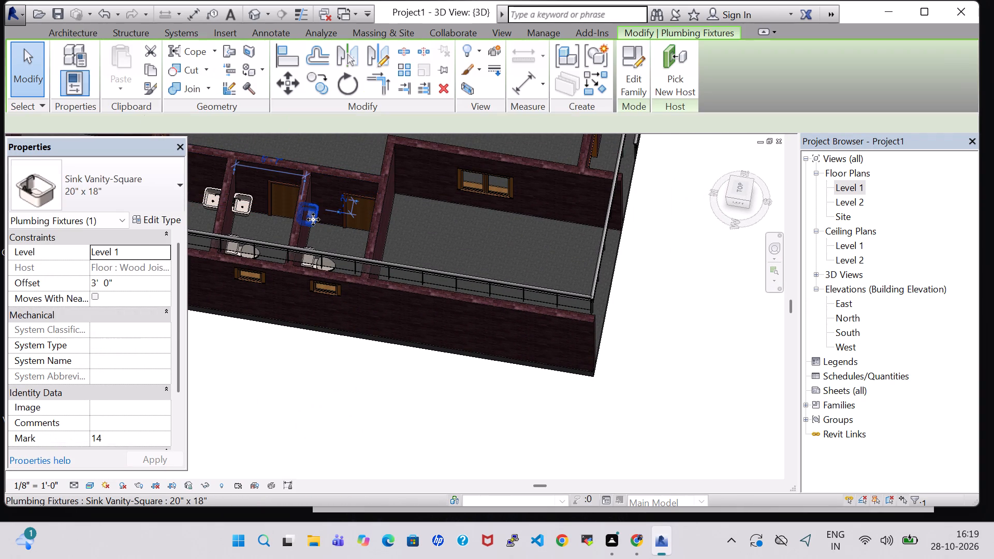
key(Right)
key(Right)
key(Right)
key(Right)
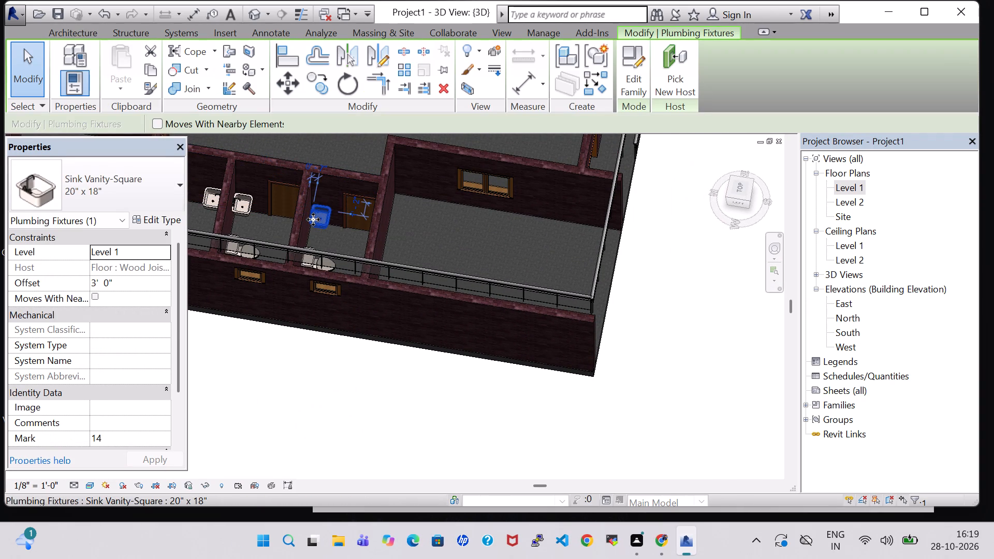
scroll(313, 219, up, 8)
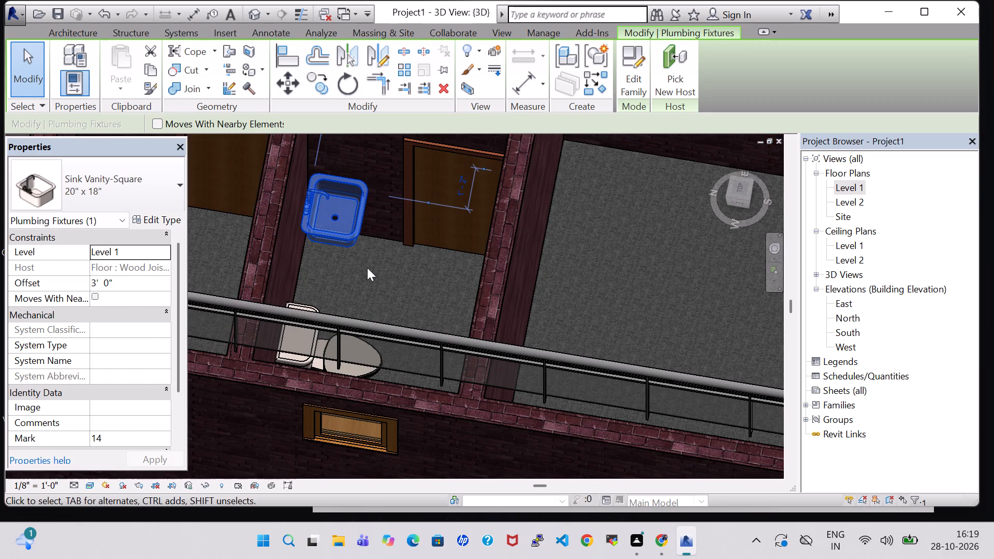
key(Left)
key(Left)
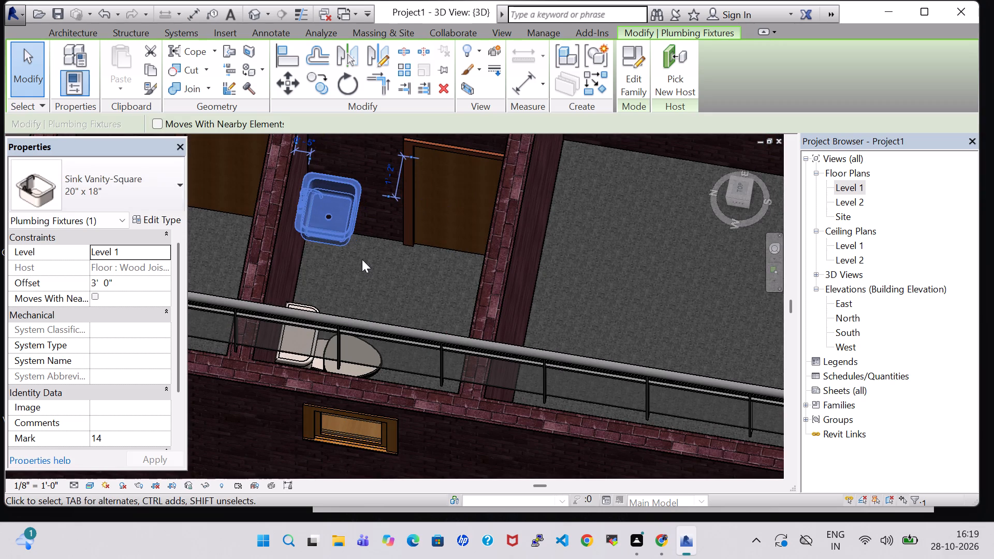
click(368, 271)
Fine-tune the lower T&B room's vanity sink in 3D, nudging it closer to the upper wall and slightly toward the toilet.
shift+middle_drag(368, 271, 378, 251)
scroll(361, 327, up, 4)
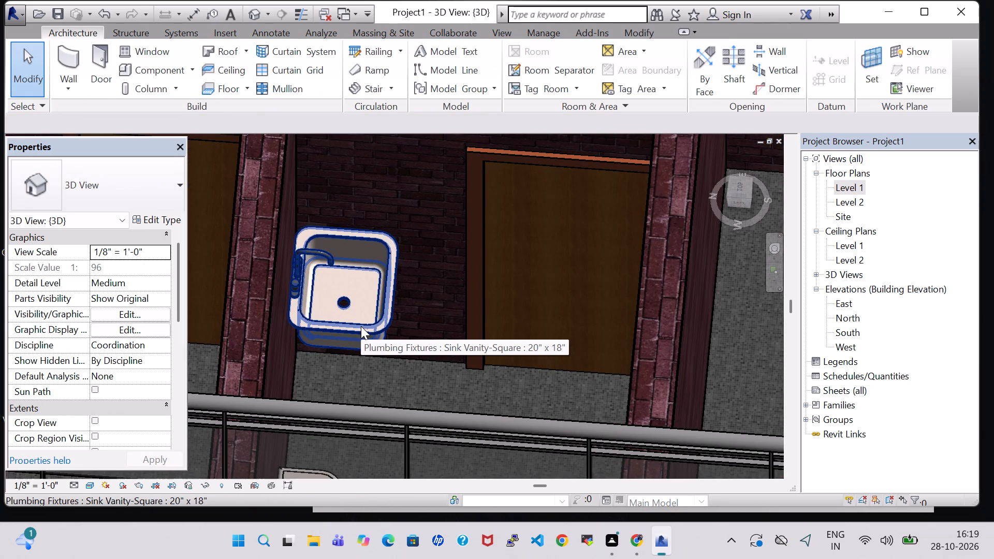
key(Left)
key(Left)
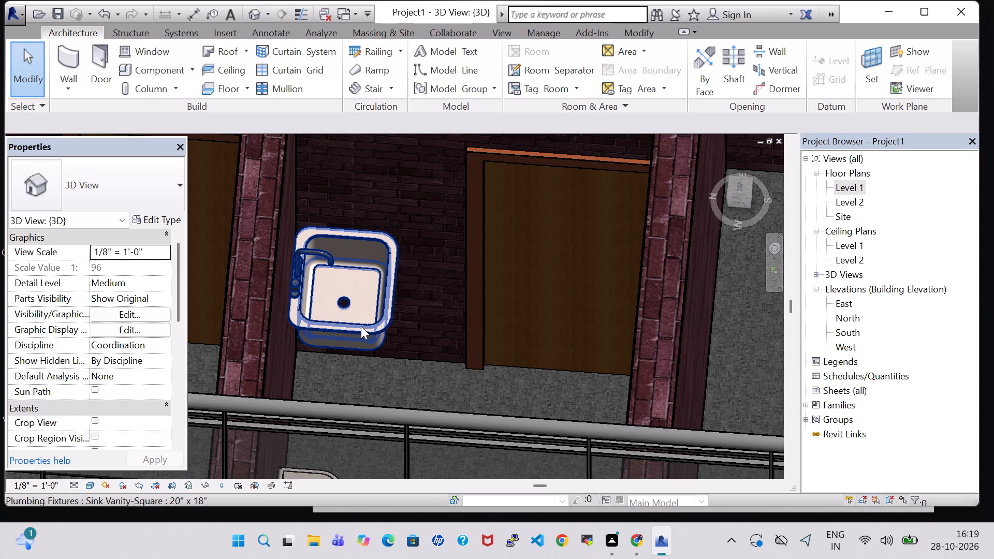
key(Left)
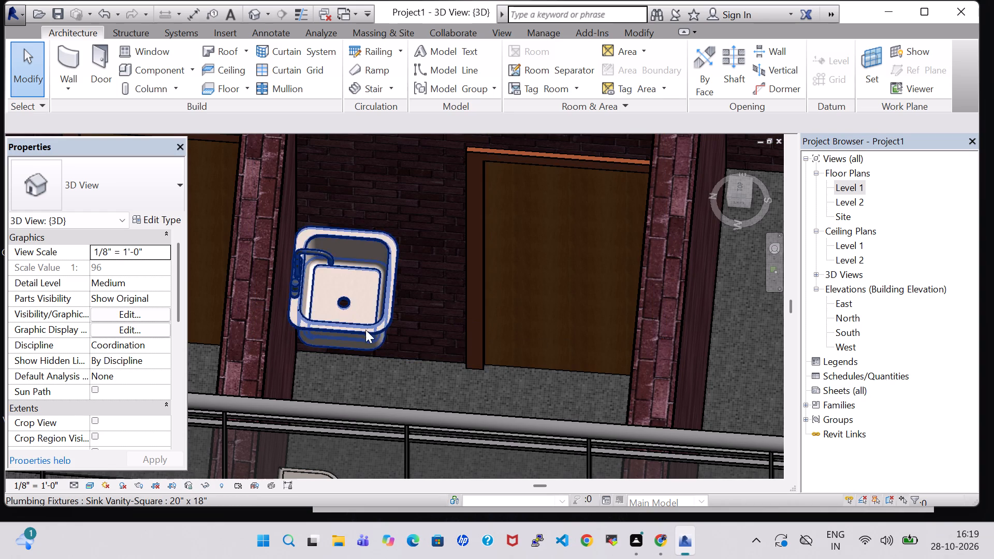
click(362, 328)
key(Left)
key(Down)
key(Down)
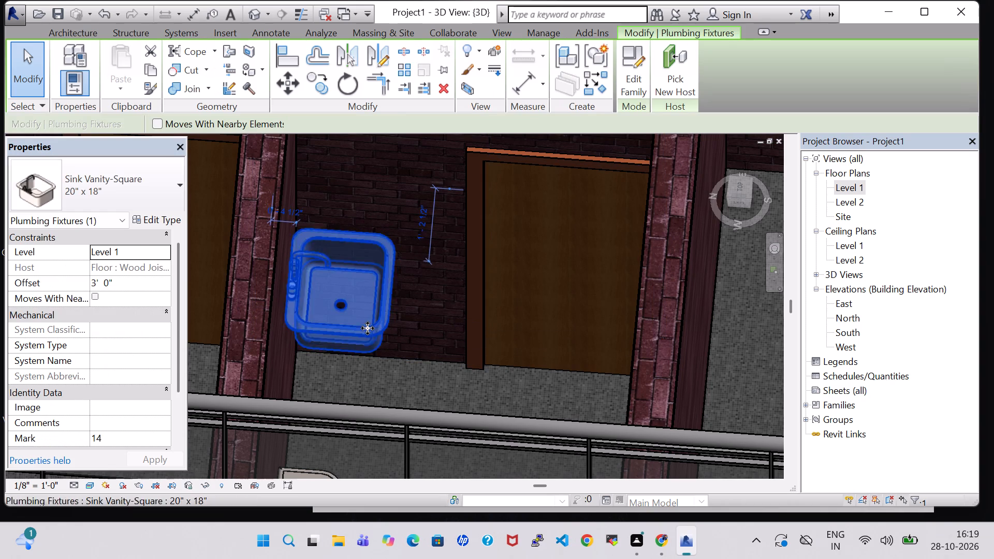
key(Down)
key(Down)
key(Left)
key(Left)
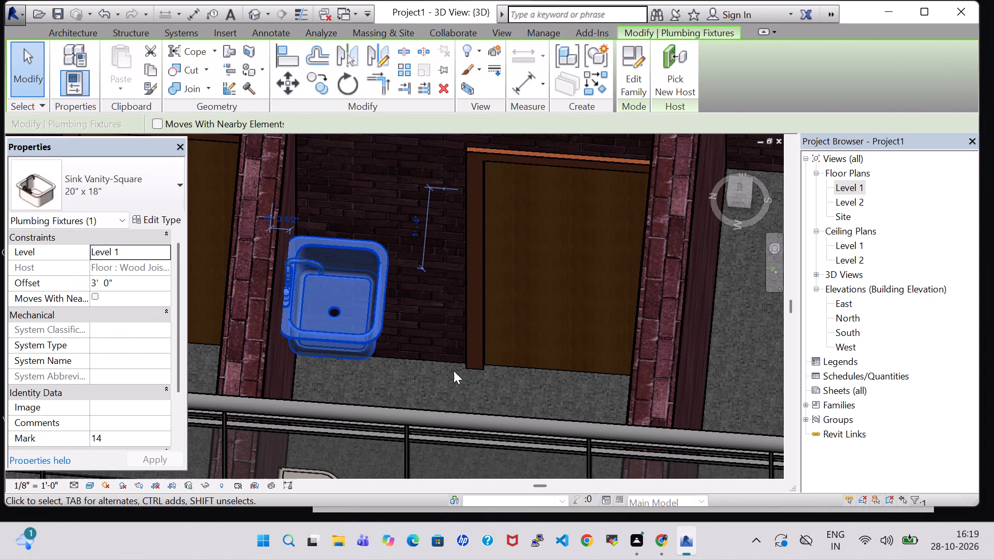
click(454, 371)
Examine the T&B rooms, bedrooms and overall Level 1 layout from several angles in the 3D view.
shift+middle_drag(469, 372, 420, 368)
scroll(433, 349, down, 5)
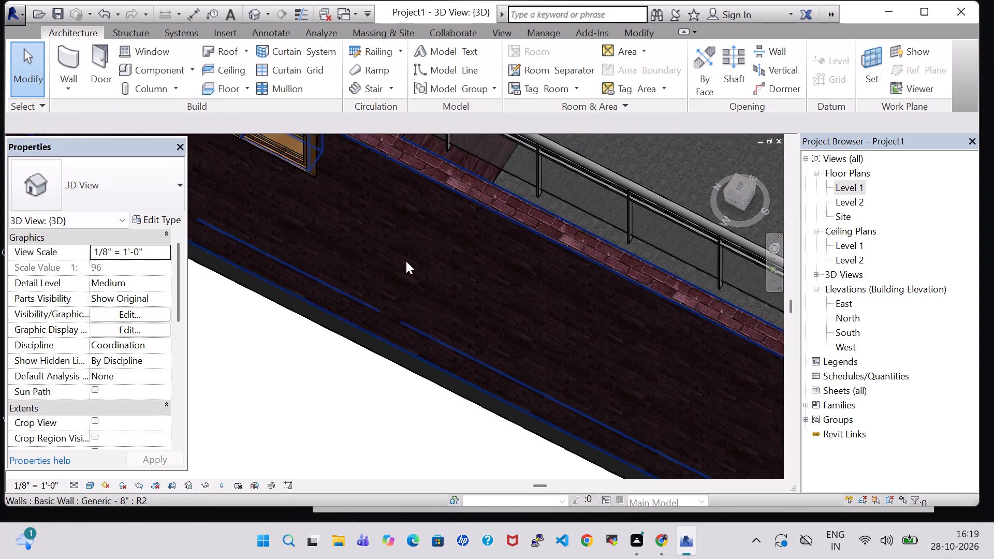
scroll(406, 261, down, 3)
shift+middle_drag(503, 224, 464, 233)
middle_drag(620, 160, 429, 464)
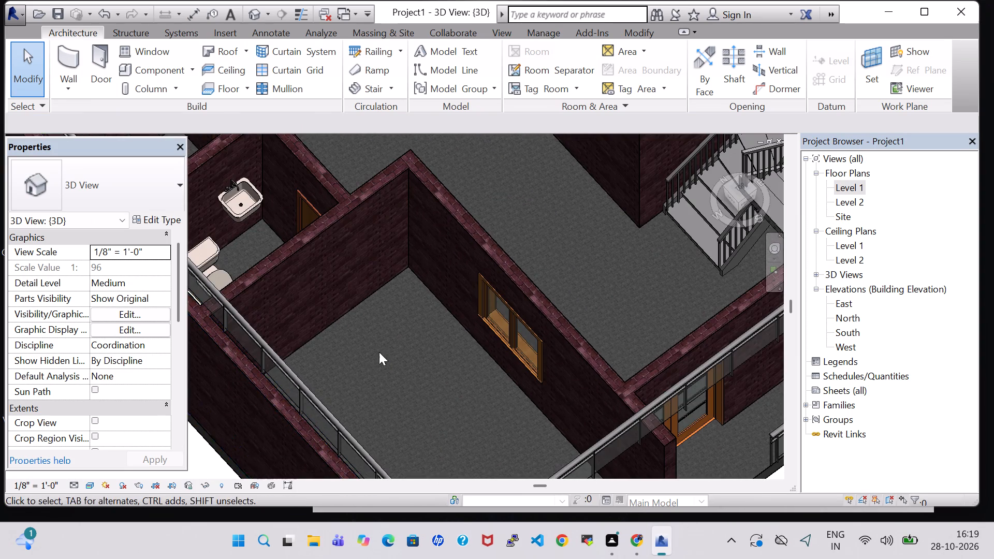
middle_drag(380, 349, 355, 352)
scroll(414, 295, down, 3)
middle_drag(438, 293, 394, 293)
scroll(504, 251, down, 1)
middle_drag(501, 252, 457, 297)
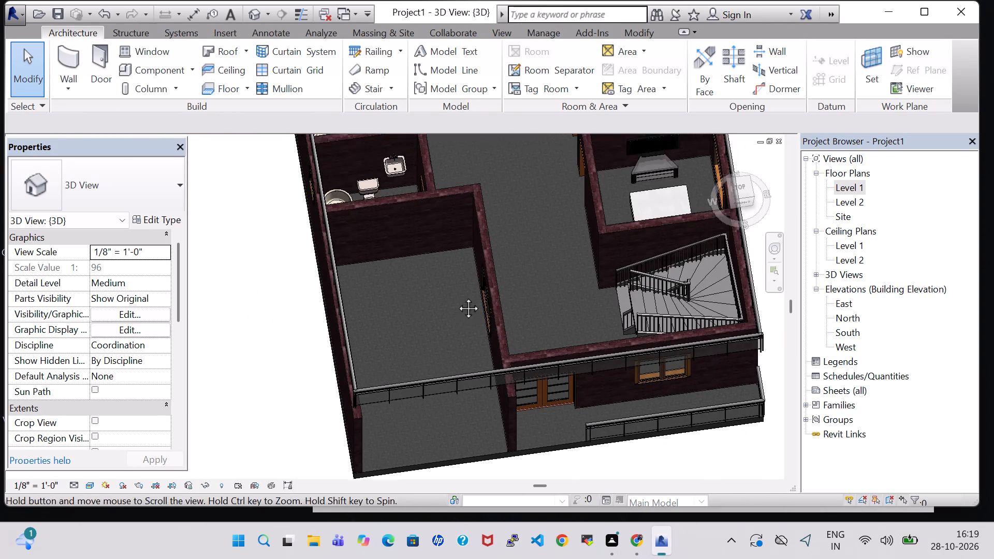
middle_drag(457, 297, 448, 300)
middle_drag(514, 181, 509, 207)
middle_drag(509, 207, 500, 284)
scroll(500, 285, down, 5)
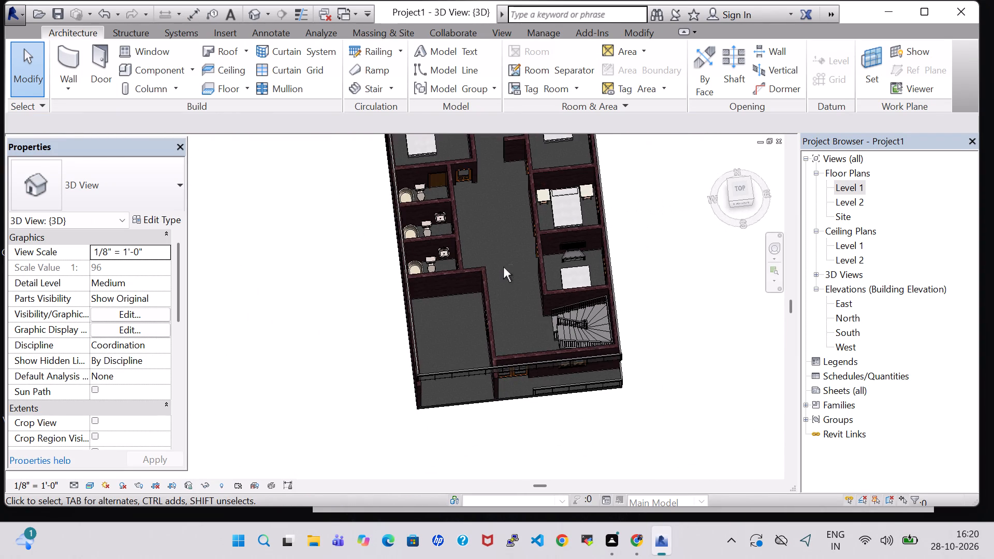
shift+middle_drag(503, 267, 491, 267)
middle_drag(501, 230, 481, 330)
shift+middle_drag(481, 330, 477, 323)
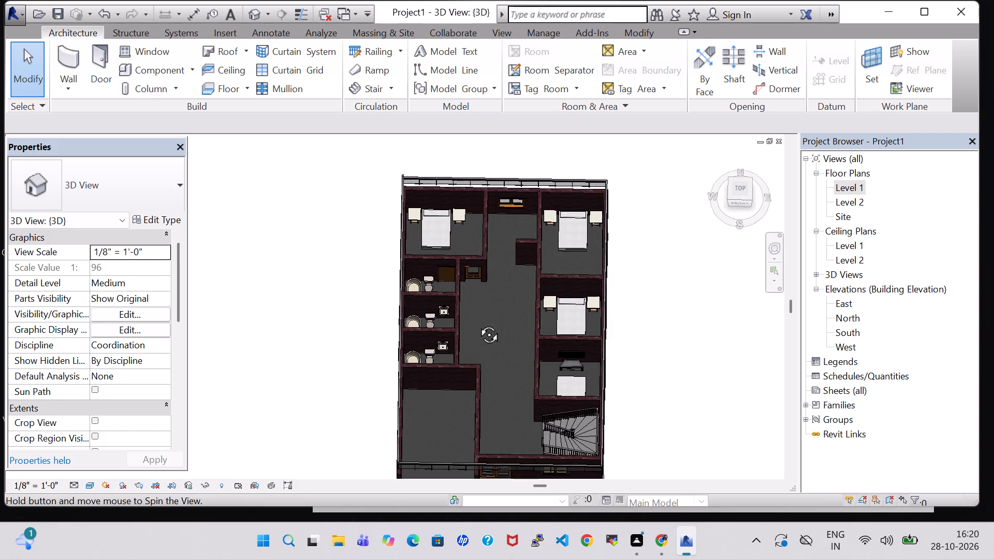
shift+middle_drag(477, 323, 477, 315)
In the Level 1 floor plan, load the Kitchenette - Small family from the Specialty Equipment Domestic library.
double_click(846, 191)
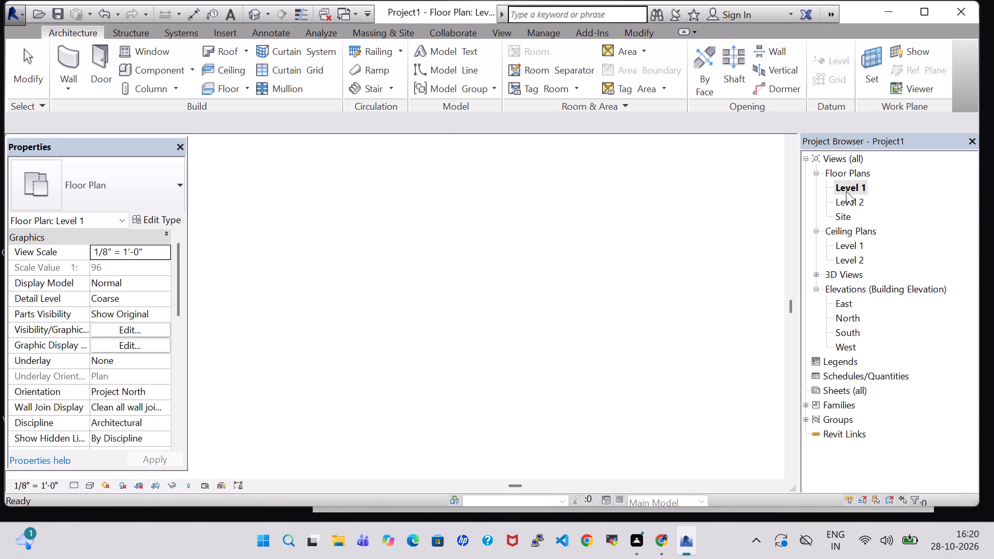
scroll(535, 252, down, 8)
middle_drag(691, 240, 644, 257)
click(138, 65)
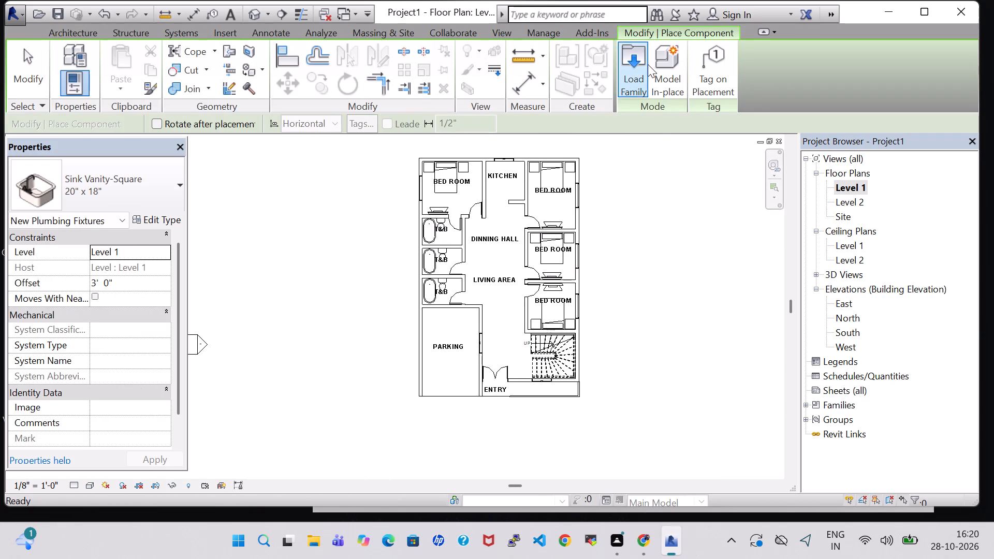
click(649, 64)
click(603, 75)
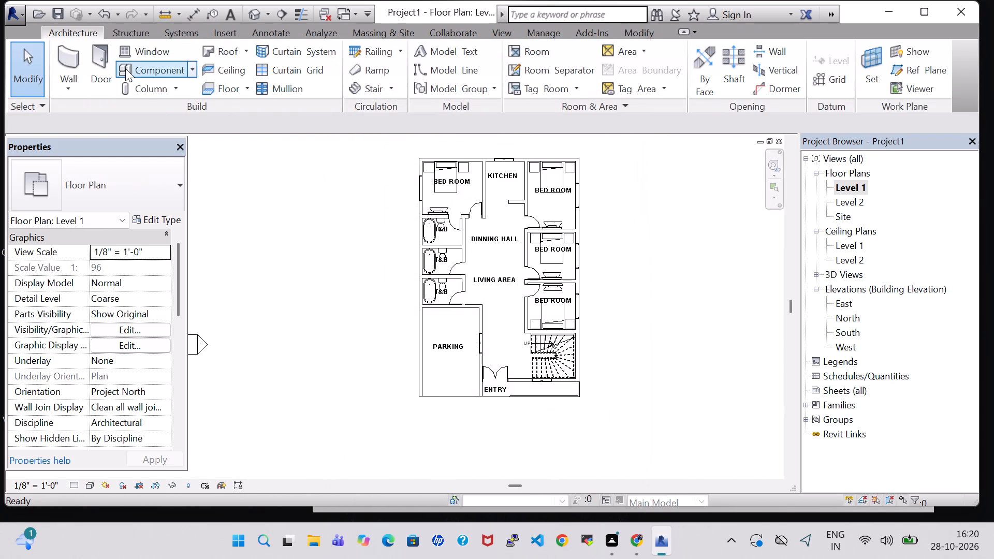
click(148, 68)
click(636, 67)
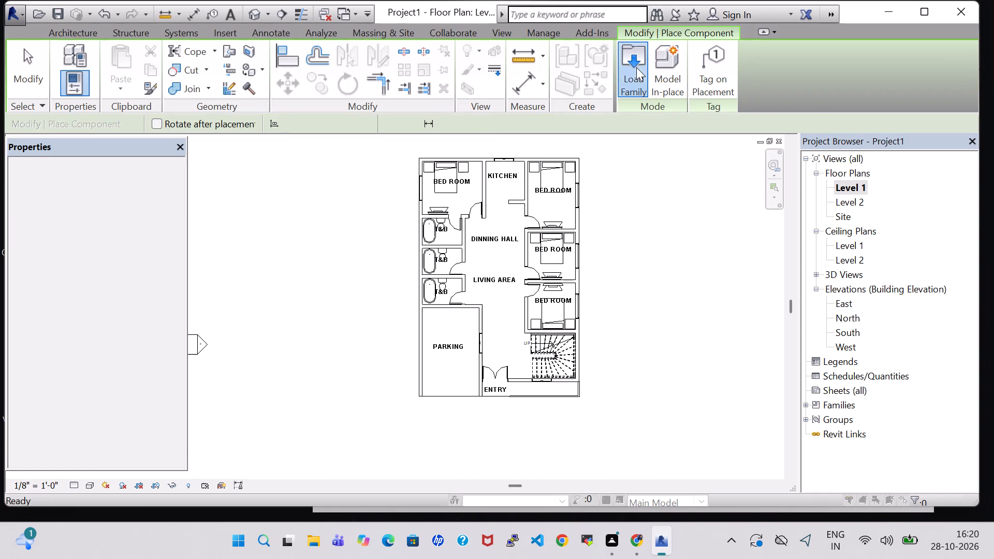
scroll(605, 190, down, 1)
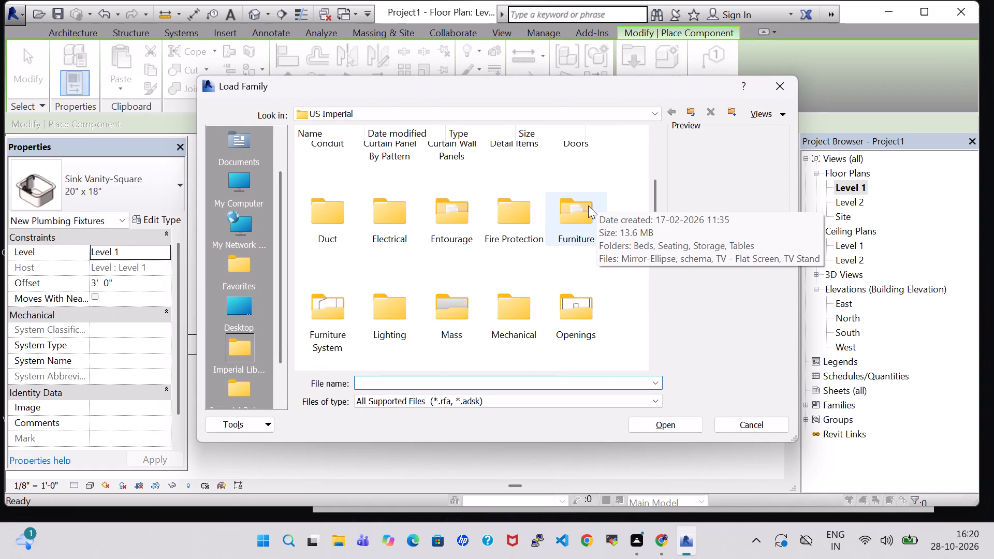
scroll(541, 240, down, 2)
double_click(384, 241)
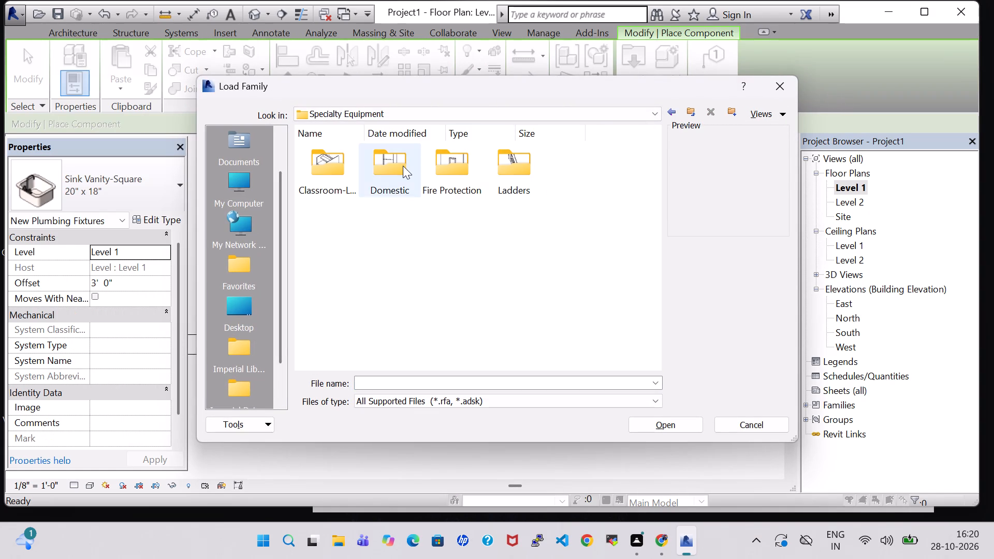
double_click(403, 166)
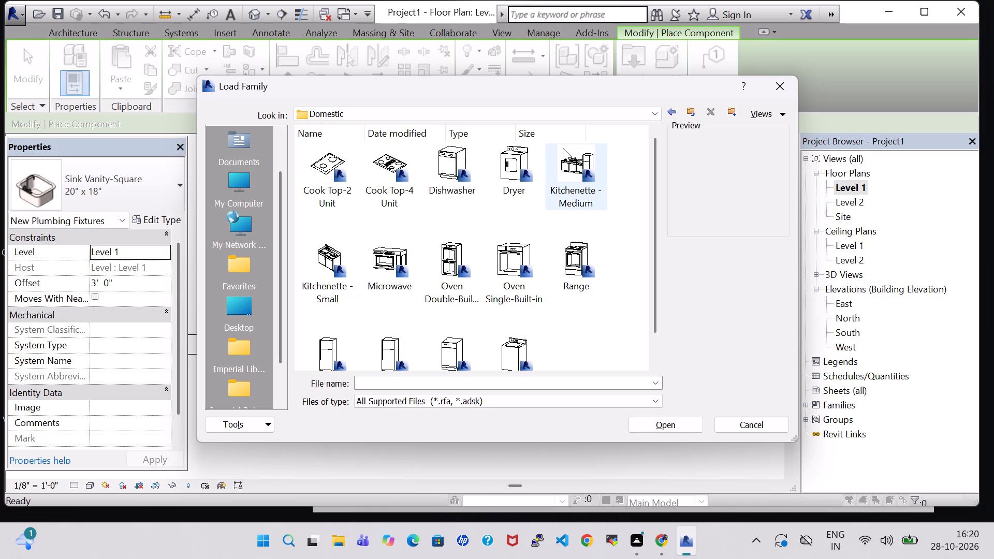
click(330, 266)
click(661, 422)
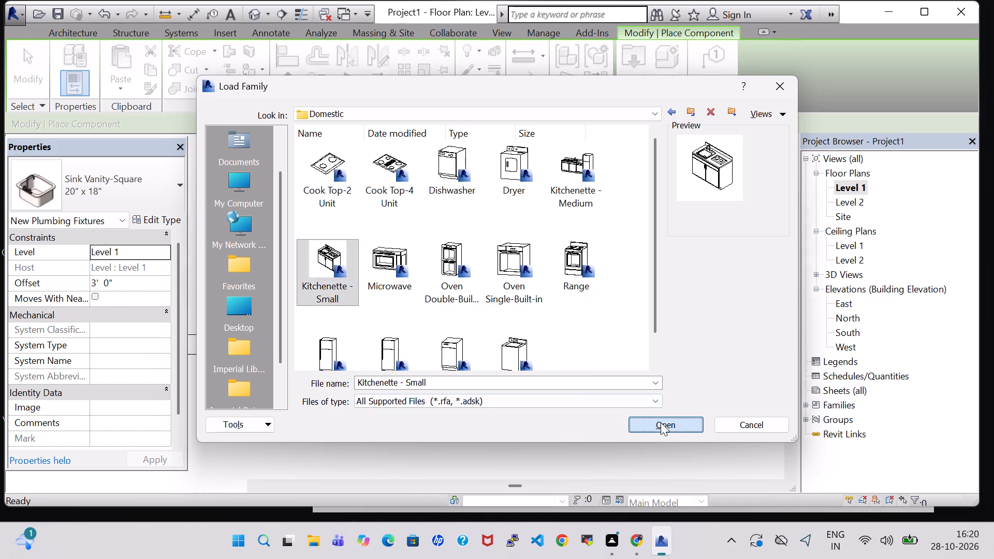
Place the 54" Kitchenette - Small against the kitchen's upper wall below the window, starting at the left corner.
scroll(520, 200, up, 9)
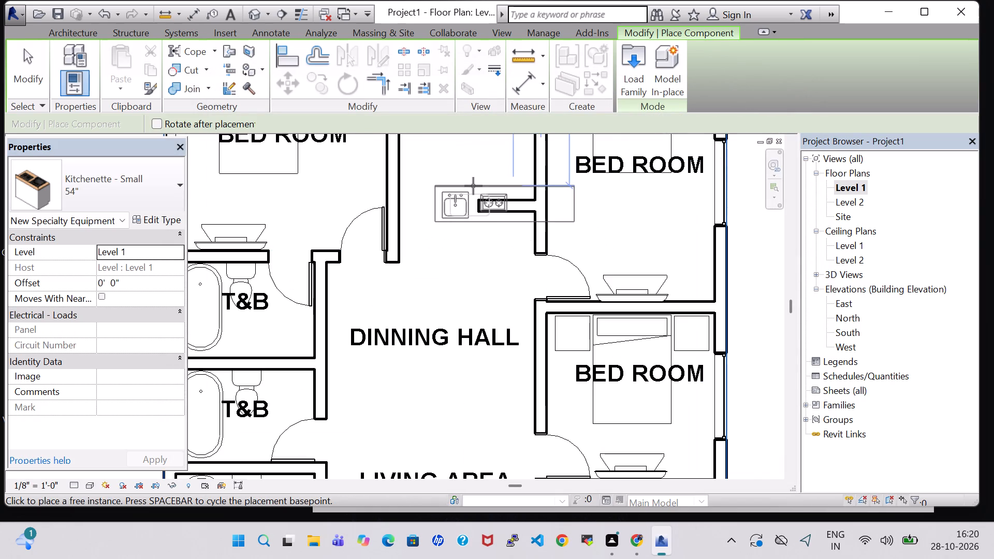
key(space)
key(space)
key(space)
key(space)
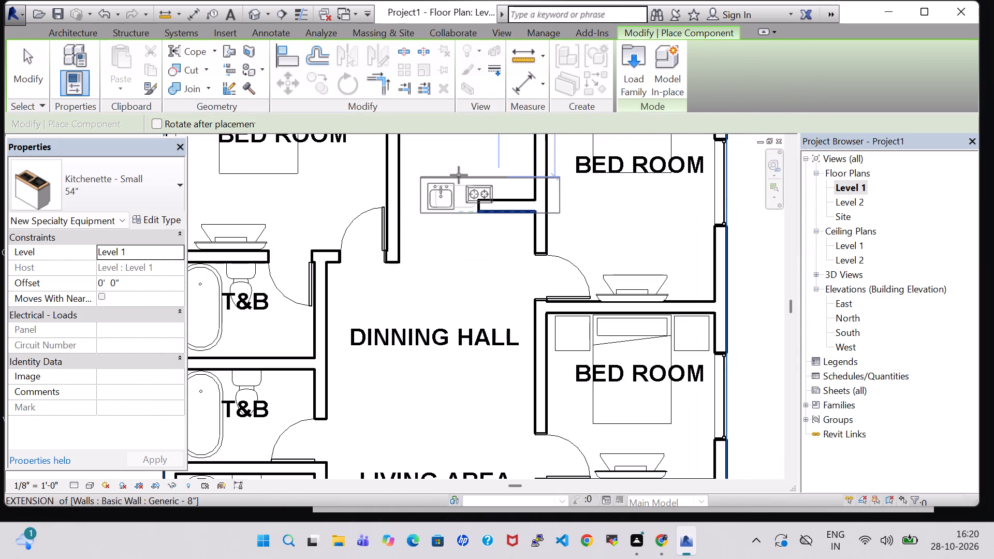
middle_drag(459, 175, 519, 346)
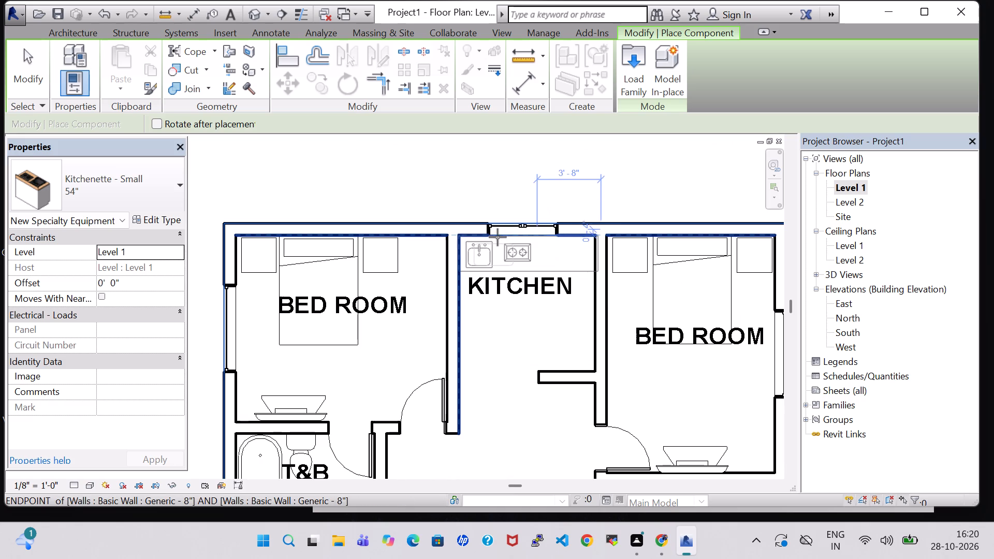
click(498, 237)
key(Escape)
key(Escape)
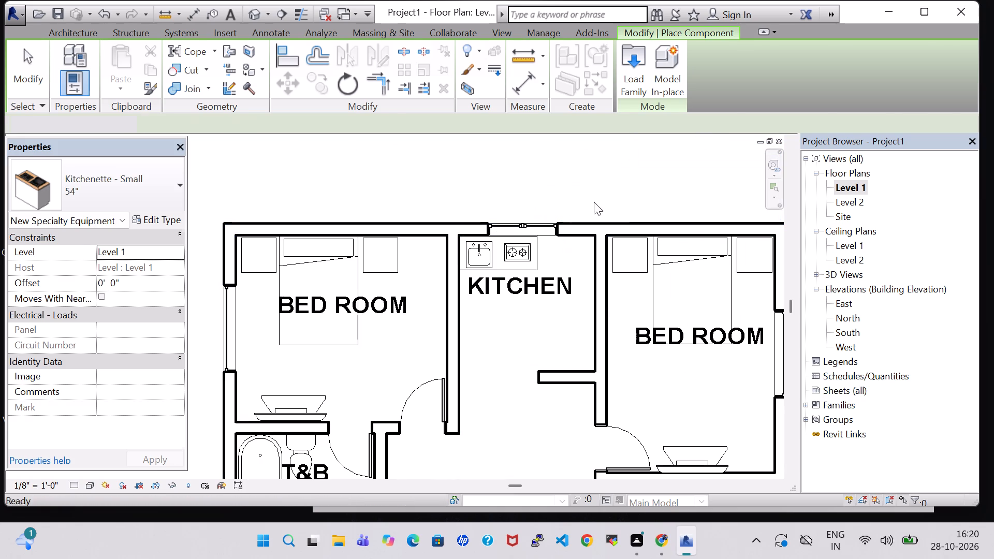
Nudge the kitchenette to the right along the kitchen's upper wall so it sits roughly centred below the window.
click(517, 260)
key(Right)
key(Right)
key(Right)
key(Right)
key(Right)
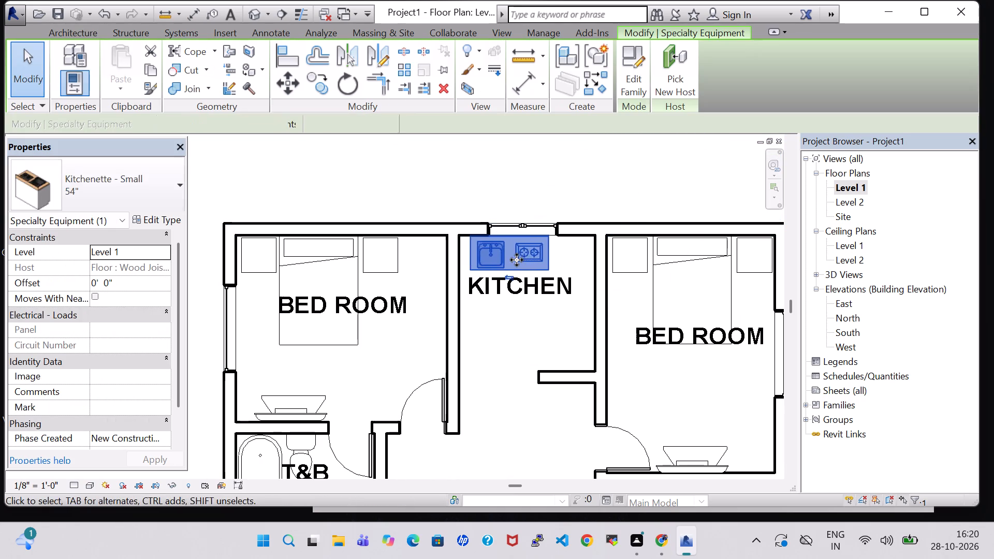
key(Right)
key(Right)
key(Right)
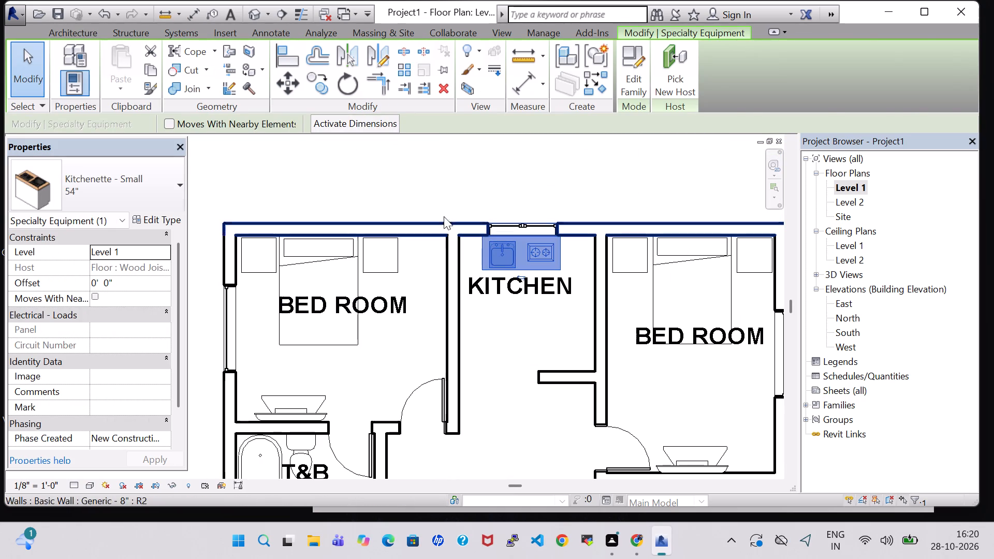
click(436, 185)
Examine the kitchenette's position against the kitchen window wall in the 3D view.
click(254, 8)
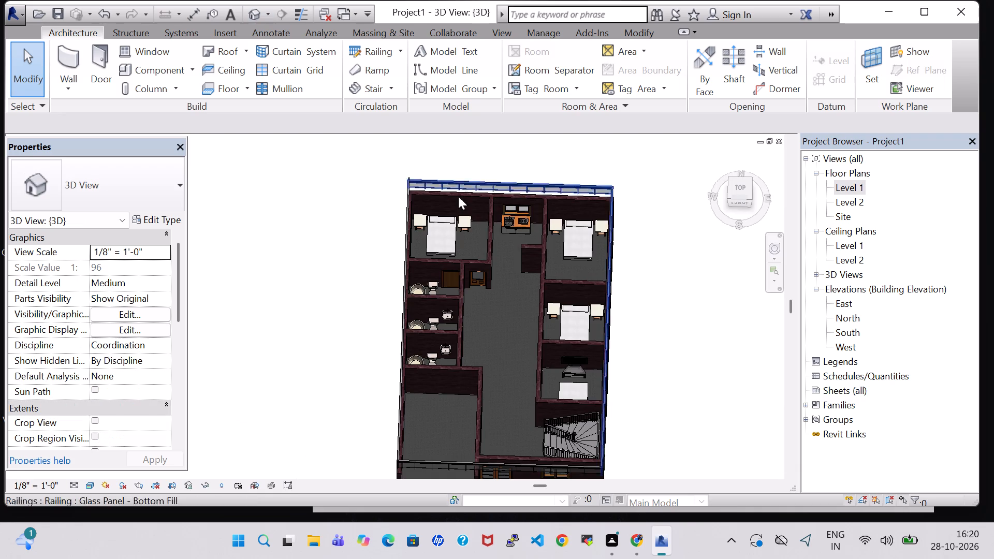
click(510, 206)
key(Up)
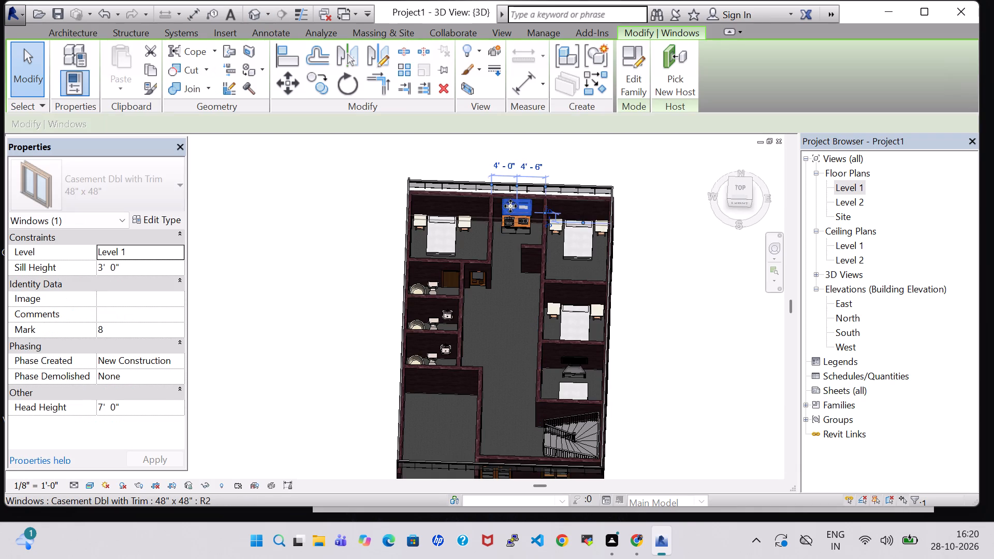
key(Up)
key(Up)
key(Up)
click(666, 289)
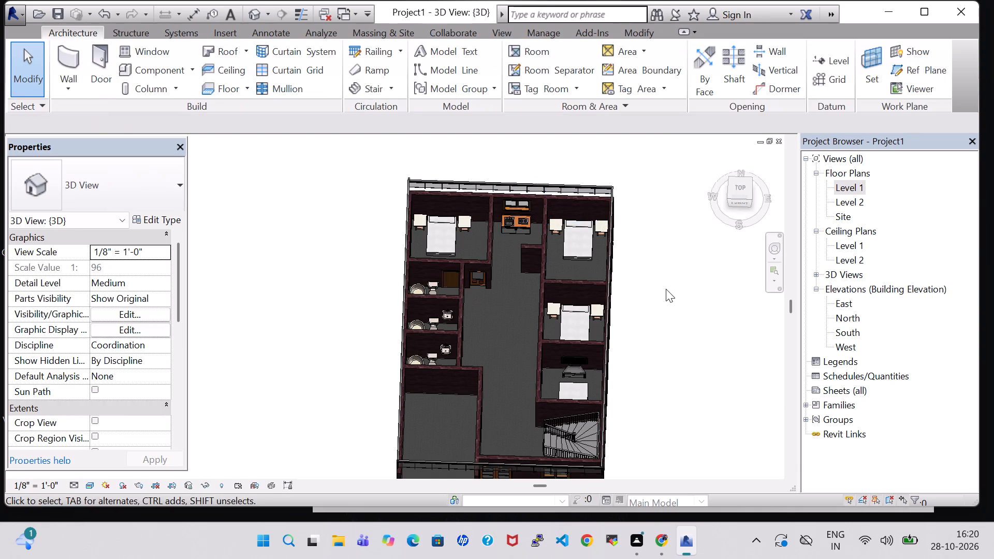
shift+middle_drag(667, 289, 663, 226)
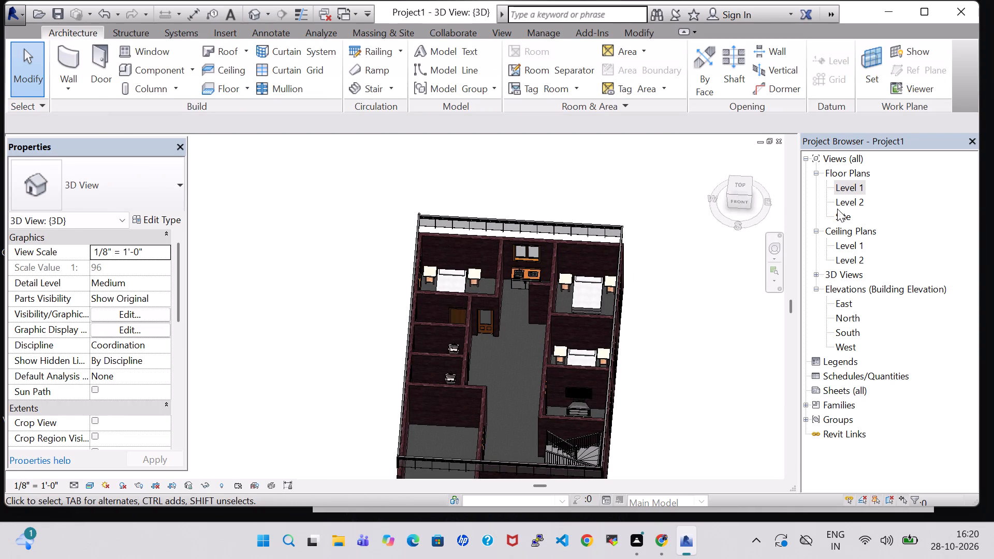
In the Level 1 floor plan, load the Refrigerator family from the Specialty Equipment Domestic library.
double_click(842, 188)
scroll(528, 228, down, 4)
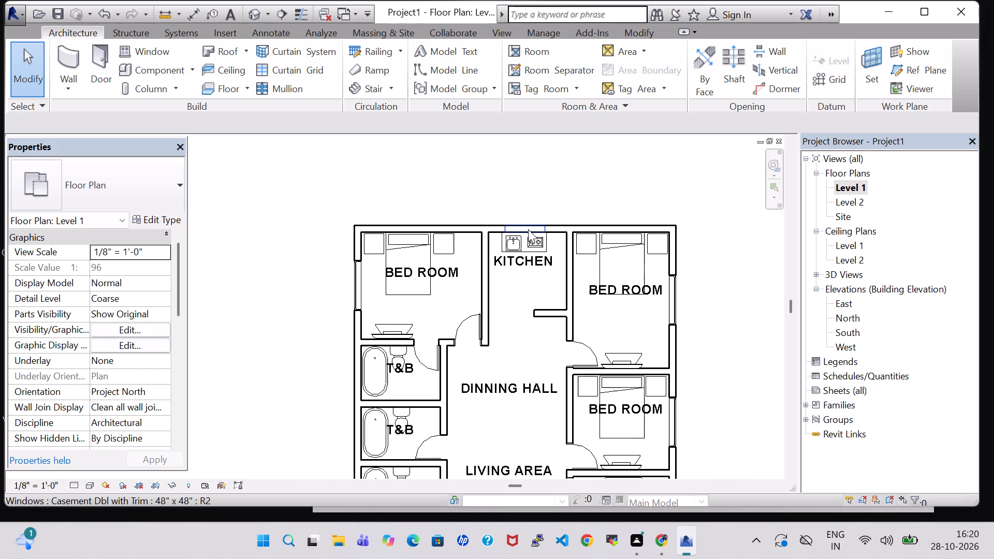
click(157, 69)
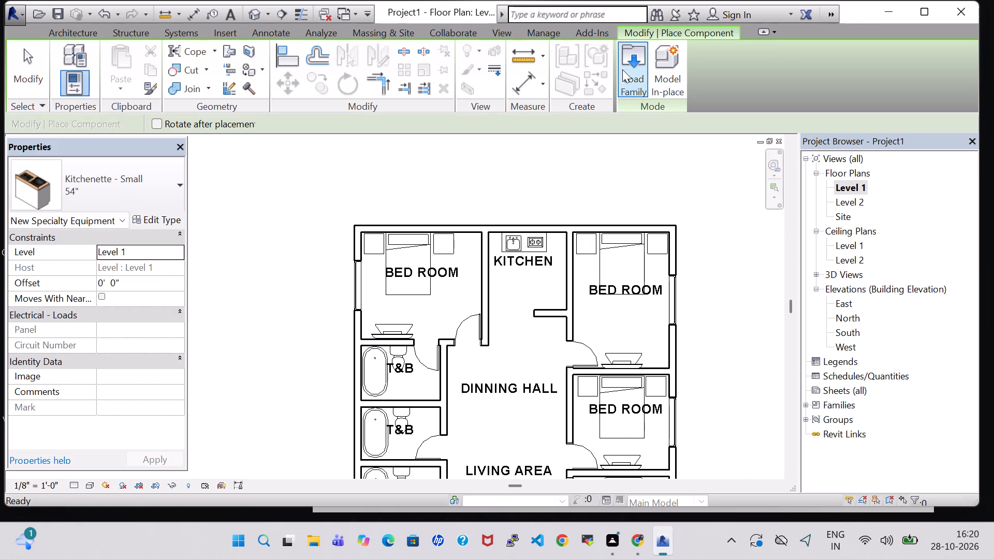
click(623, 70)
scroll(446, 311, down, 2)
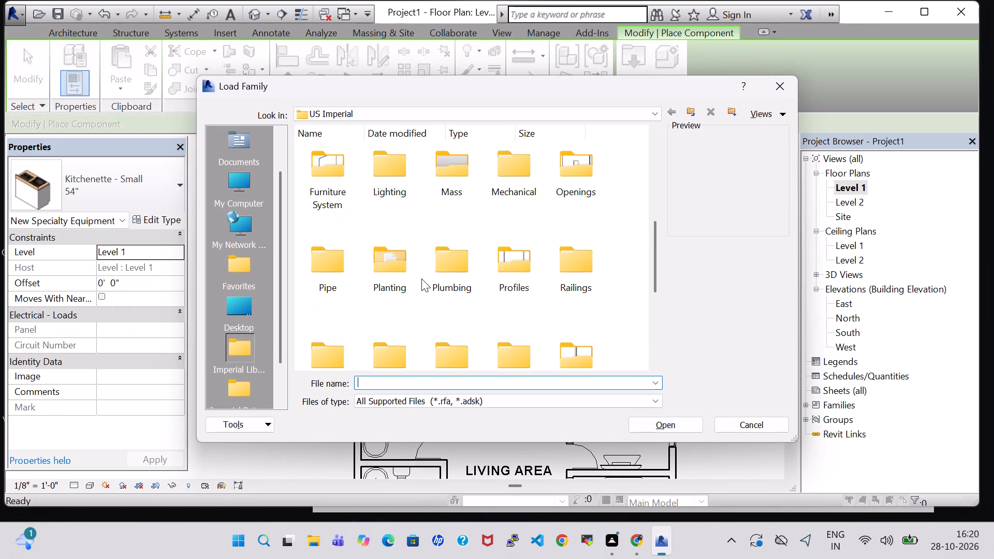
scroll(387, 267, down, 1)
double_click(387, 242)
double_click(392, 177)
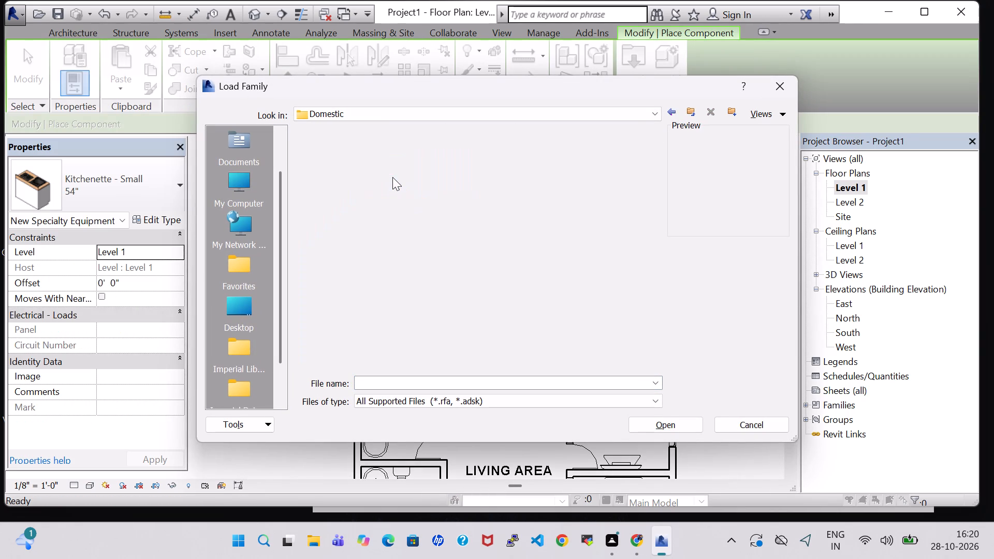
click(334, 337)
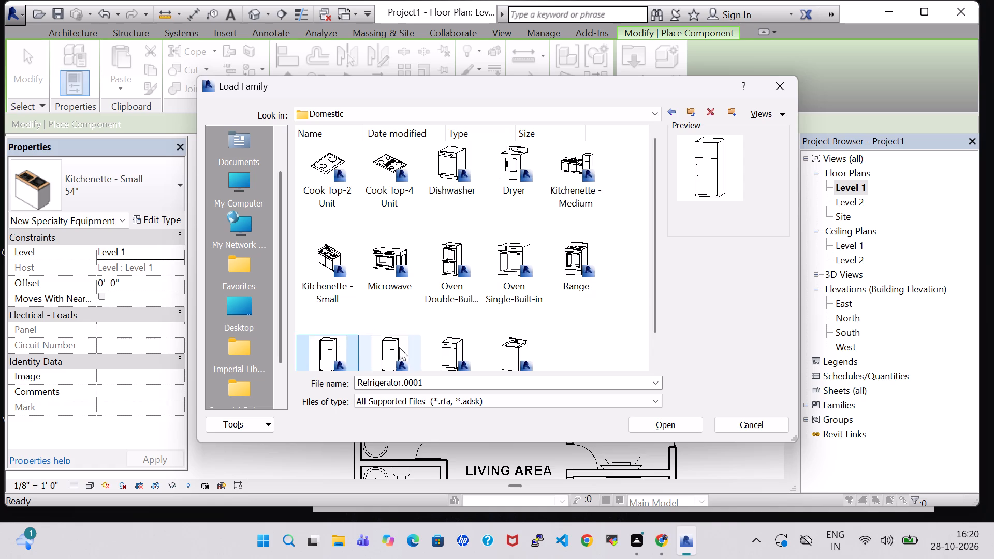
scroll(445, 343, down, 3)
click(391, 317)
click(692, 422)
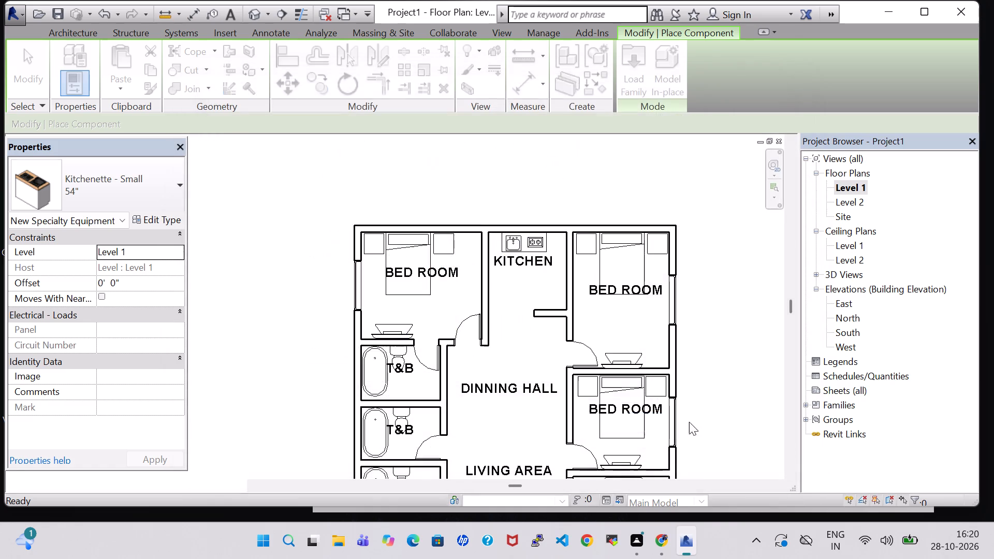
Place the 30" x 32" RH refrigerator in the kitchen, backed against the upper face of the short partition wall.
scroll(548, 290, up, 5)
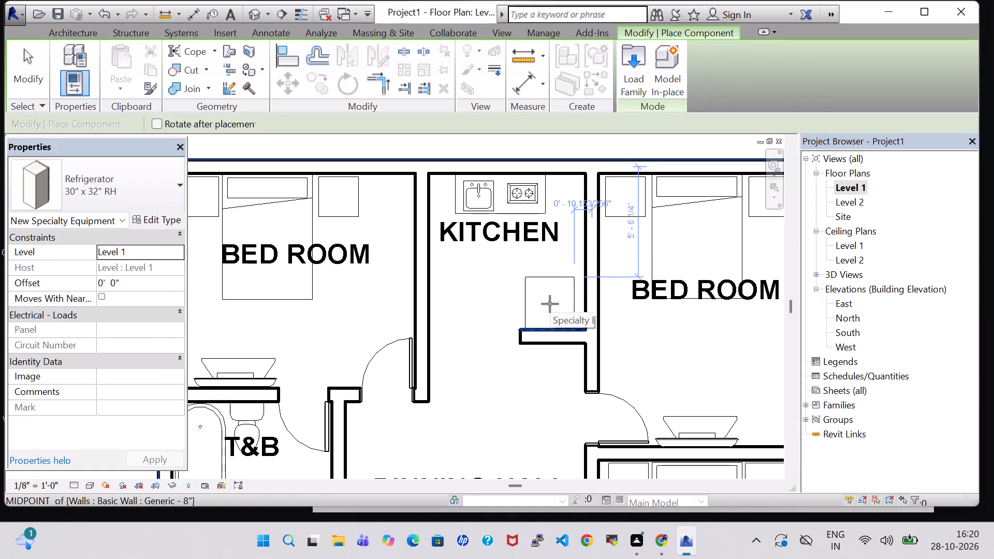
key(space)
key(space)
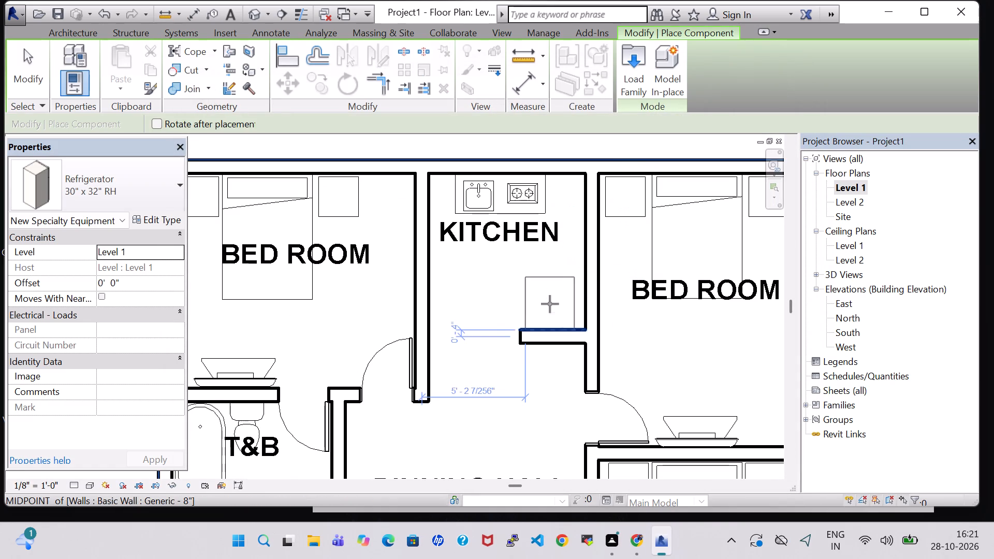
click(550, 304)
key(Escape)
key(Escape)
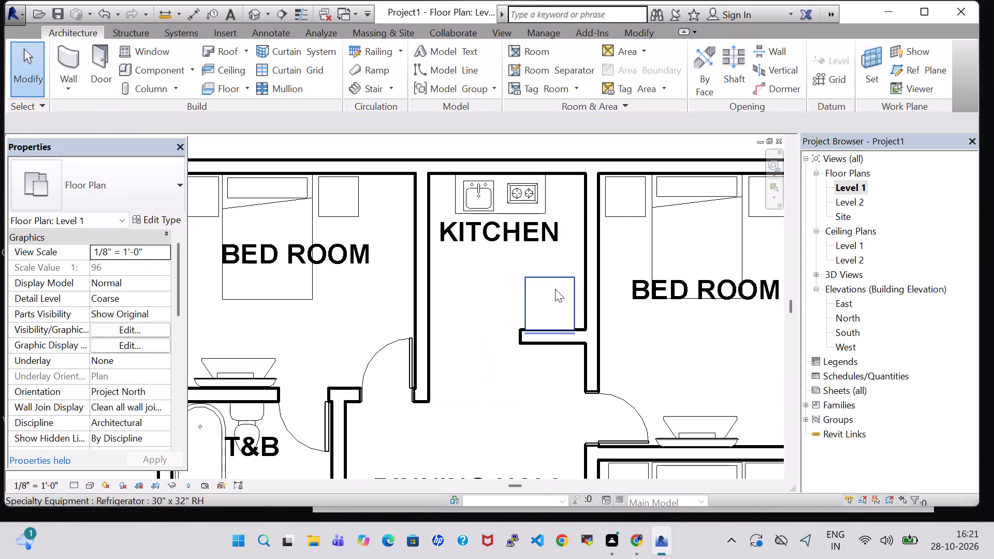
Nudge the refrigerator slightly up, away from the short partition wall.
click(555, 286)
key(Up)
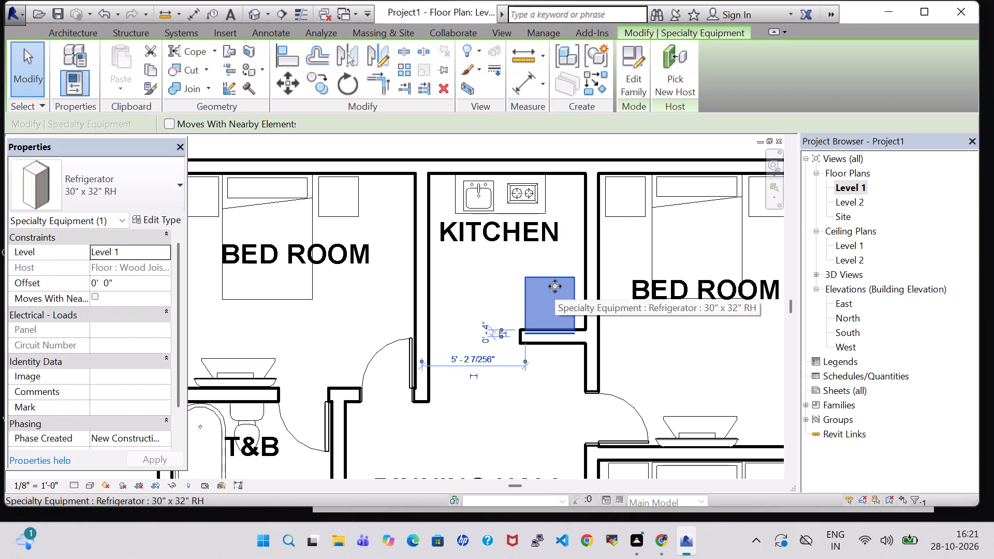
key(Up)
key(Down)
key(Up)
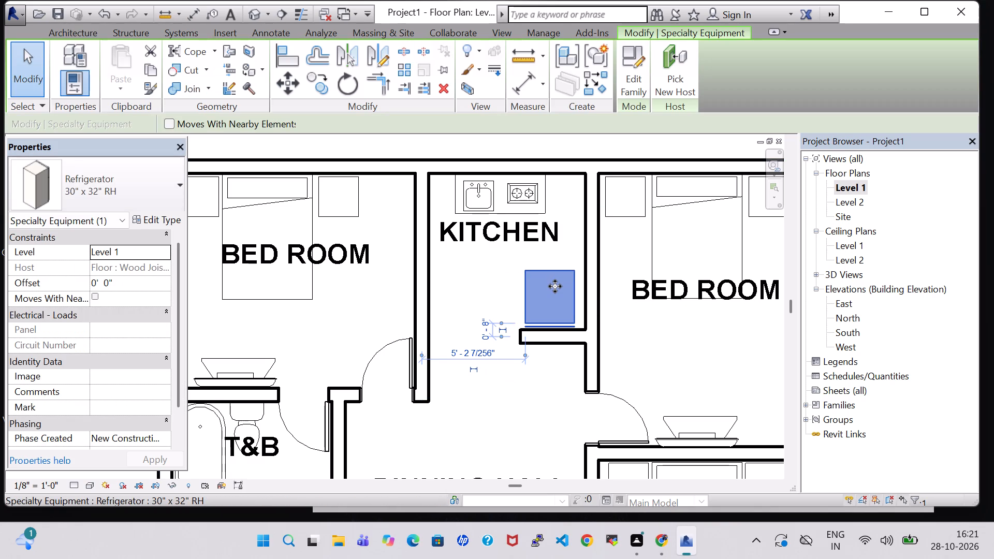
Examine the refrigerator and kitchen layout in the 3D view from the side.
click(247, 13)
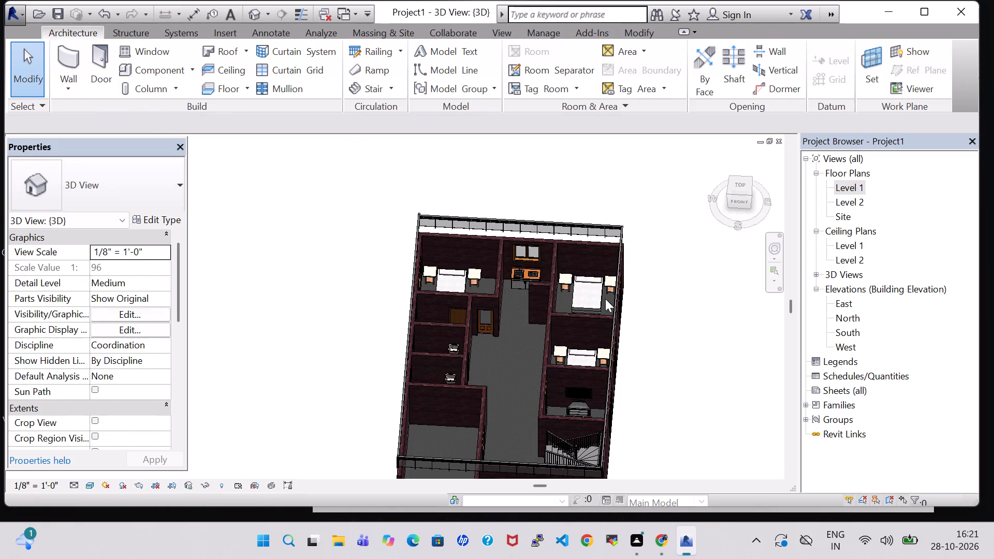
middle_drag(714, 381, 598, 301)
shift+middle_drag(296, 326, 461, 369)
middle_drag(461, 369, 484, 305)
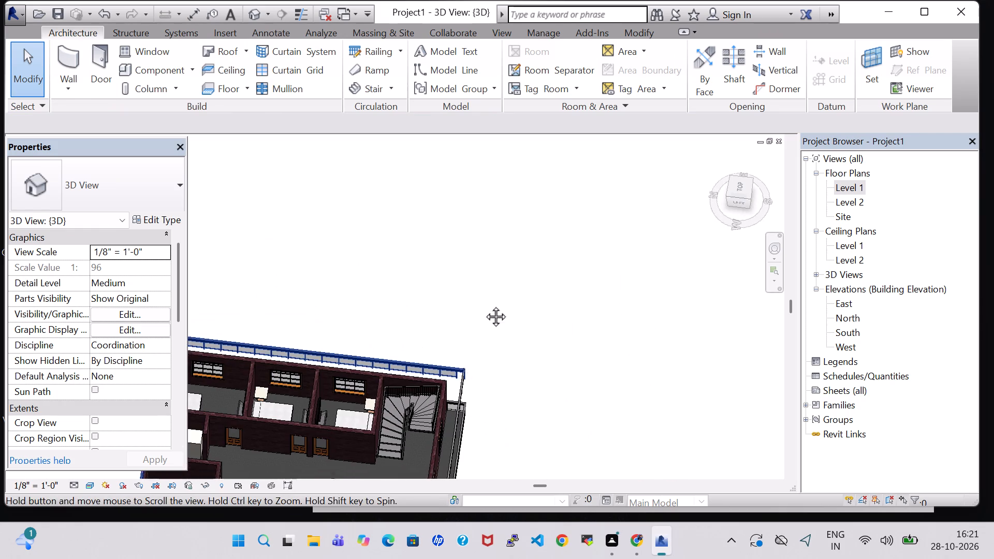
middle_drag(484, 305, 521, 234)
shift+middle_click(588, 299)
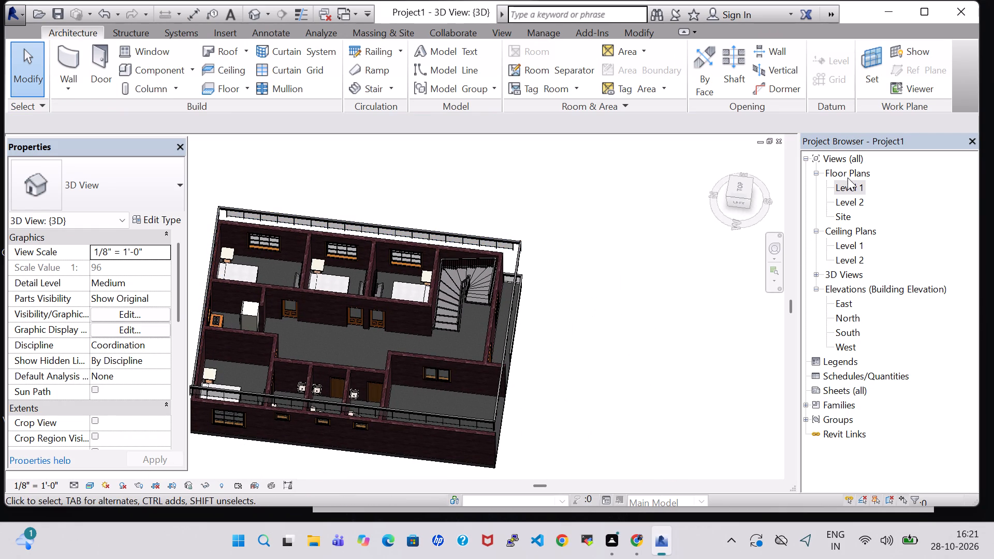
Back in the Level 1 floor plan, browse the Specialty Equipment Domestic families for another kitchen item, previewing Oven Single-Built-in.
double_click(849, 185)
scroll(502, 345, down, 3)
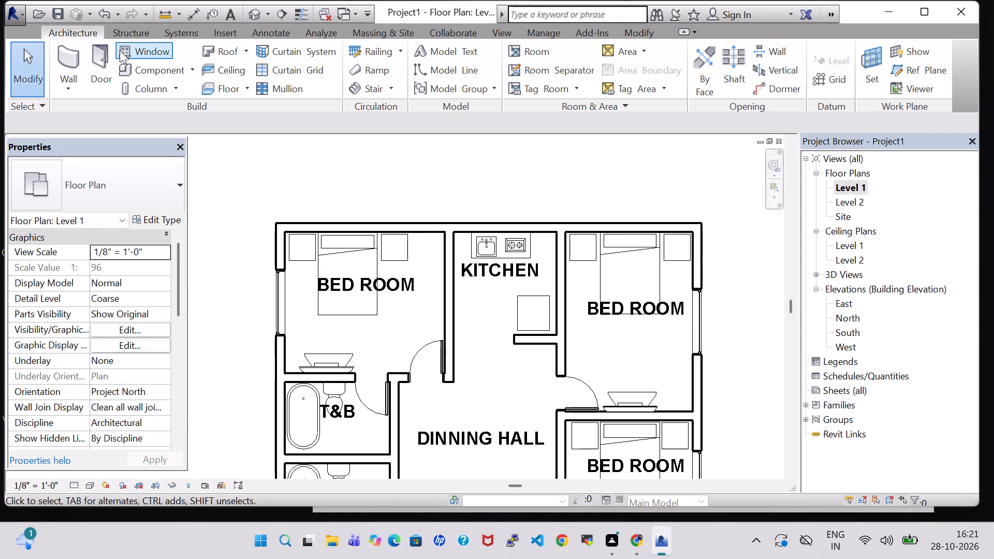
click(140, 66)
click(630, 86)
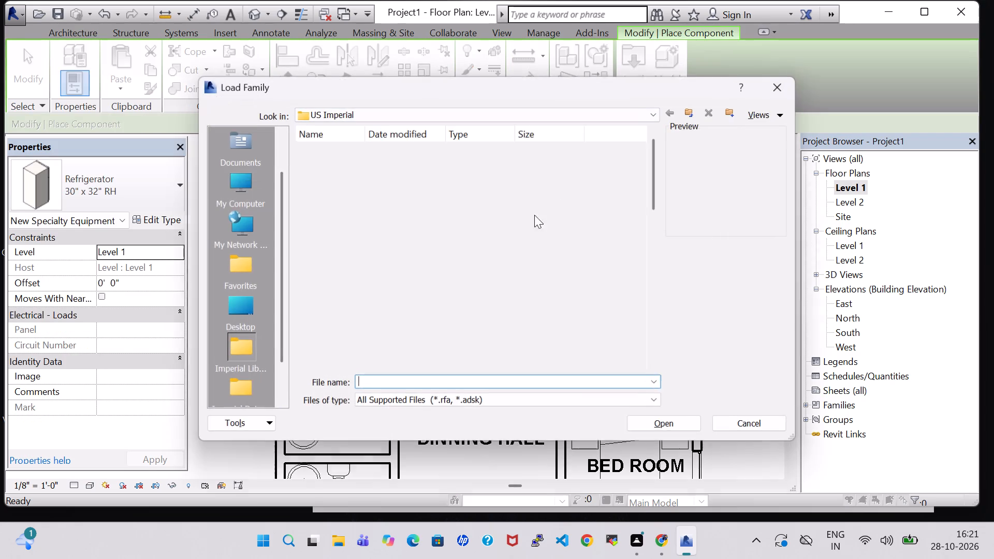
scroll(524, 236, down, 3)
double_click(386, 220)
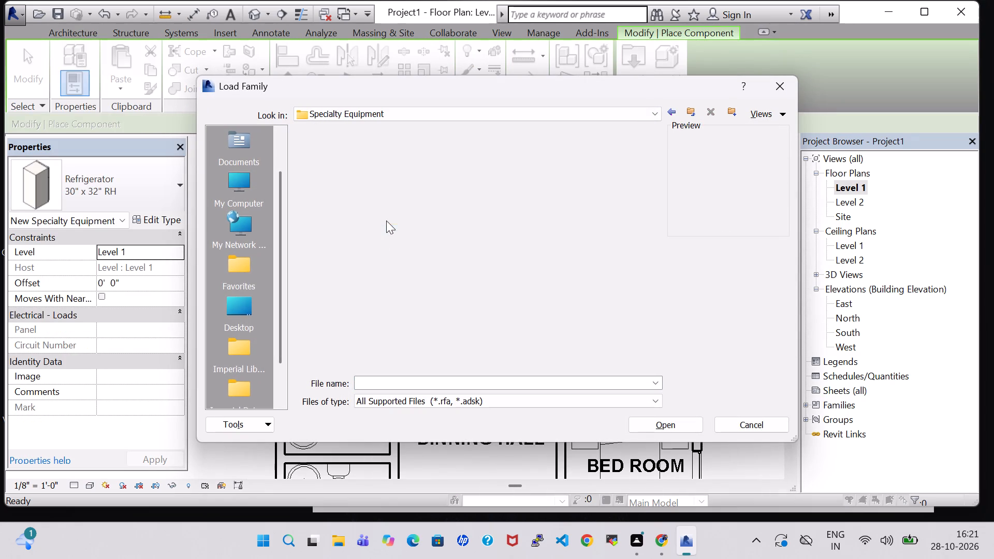
double_click(400, 166)
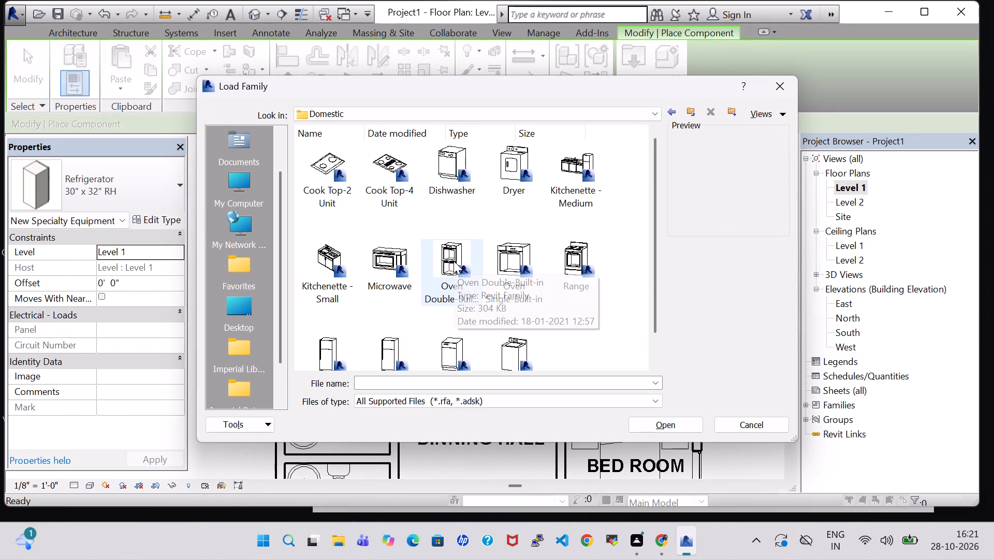
scroll(454, 259, down, 1)
click(521, 233)
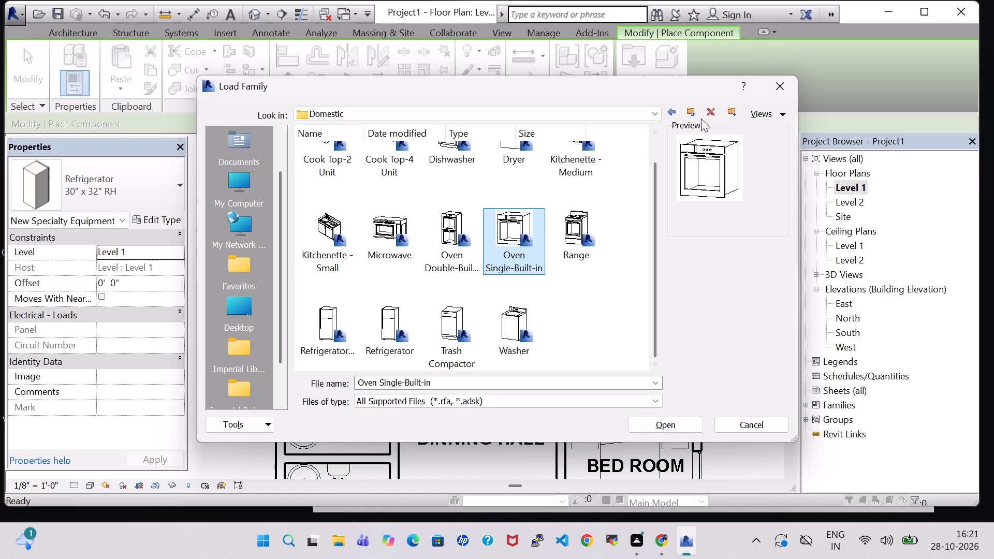
Load the Work Station Desktops family from the Furniture System library.
click(671, 114)
scroll(533, 281, down, 1)
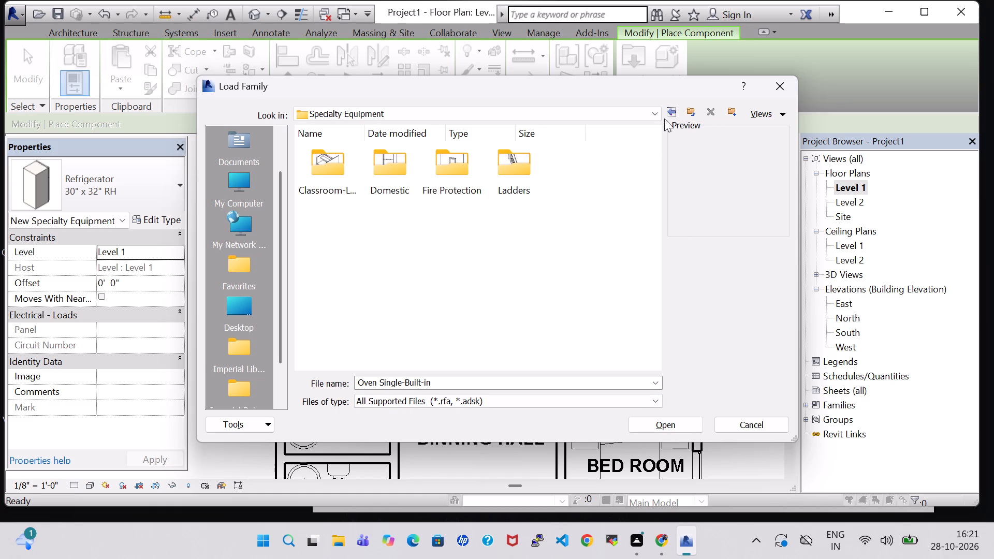
click(664, 111)
click(666, 111)
scroll(546, 266, down, 1)
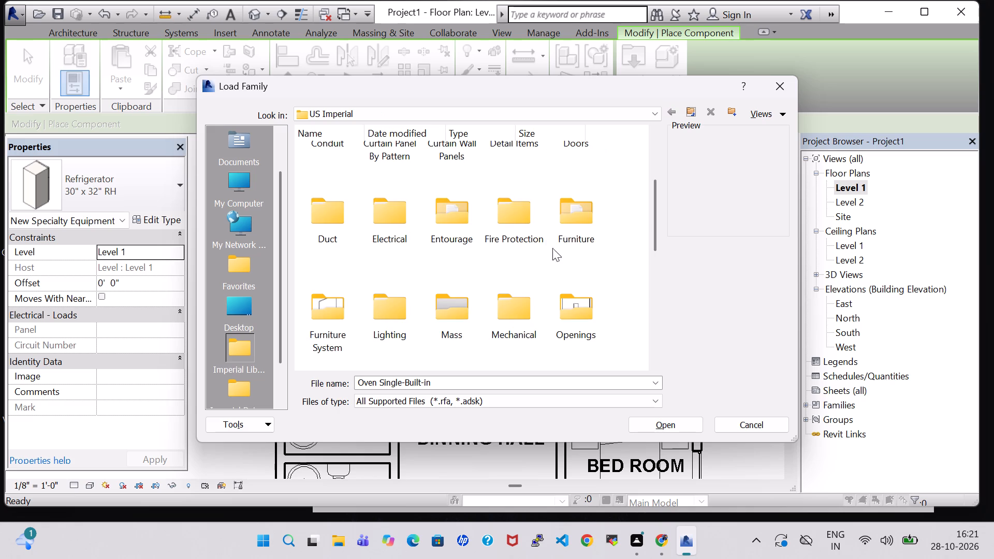
scroll(562, 215, down, 1)
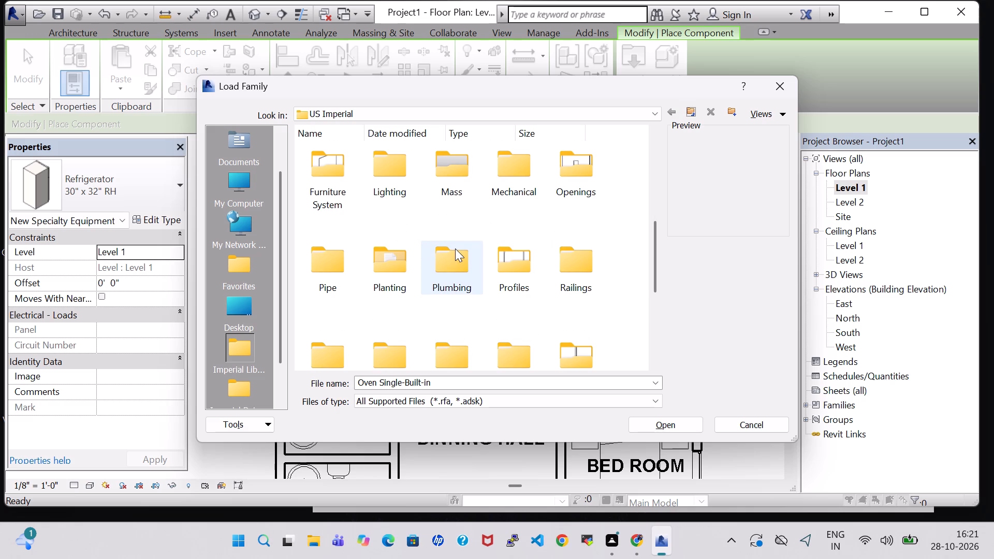
scroll(429, 242, down, 1)
scroll(373, 208, up, 1)
double_click(326, 182)
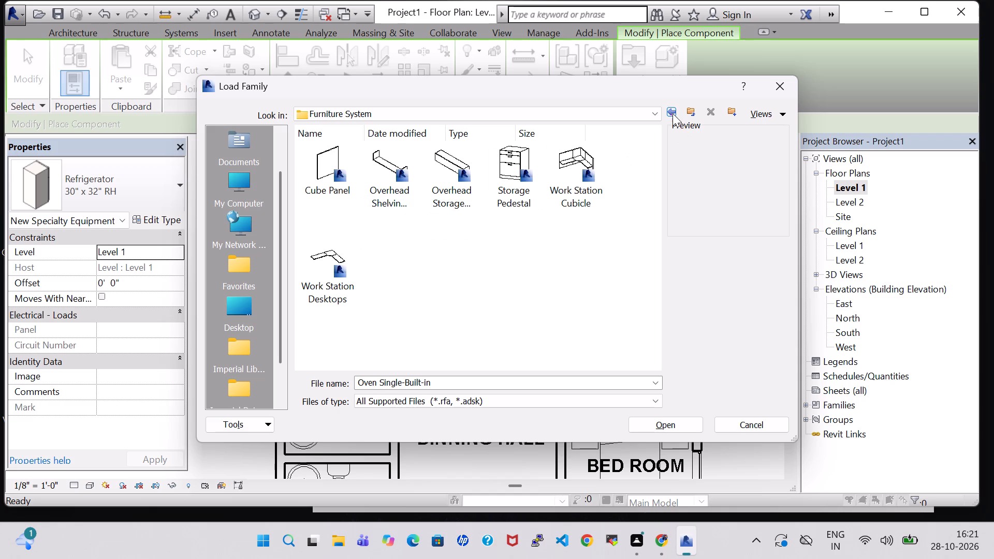
click(330, 270)
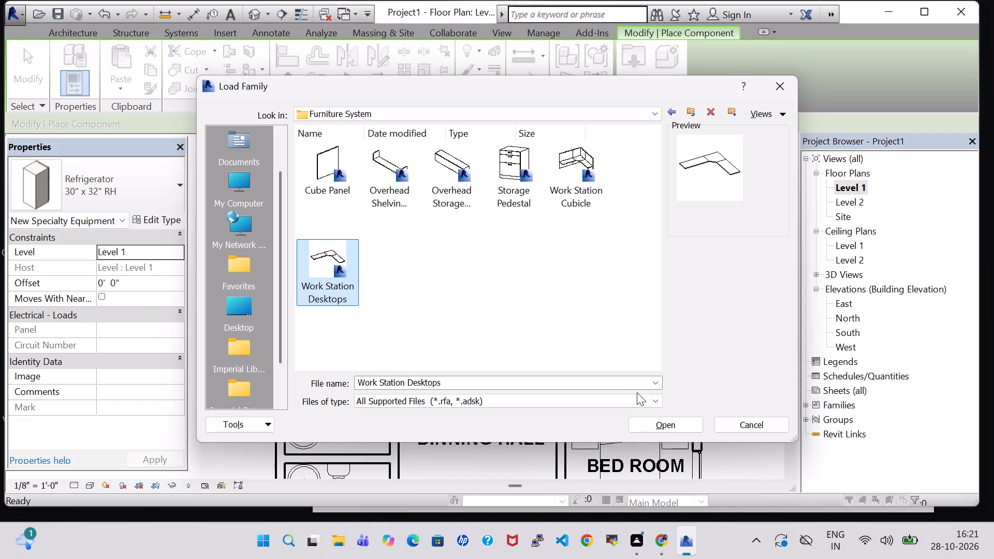
click(660, 426)
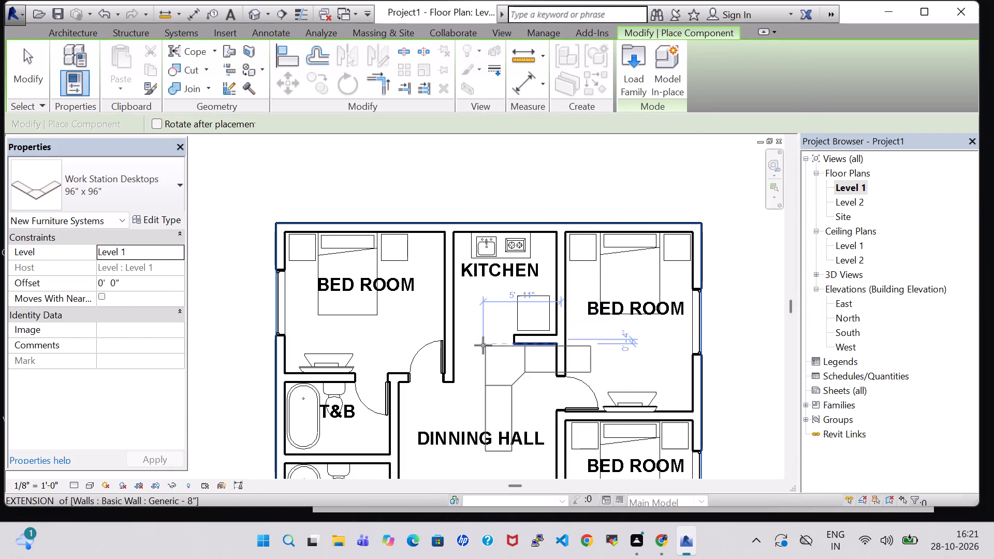
Place the 96" x 96" Work Station Desktops against the kitchen's left wall, just below the kitchenette.
scroll(458, 295, up, 3)
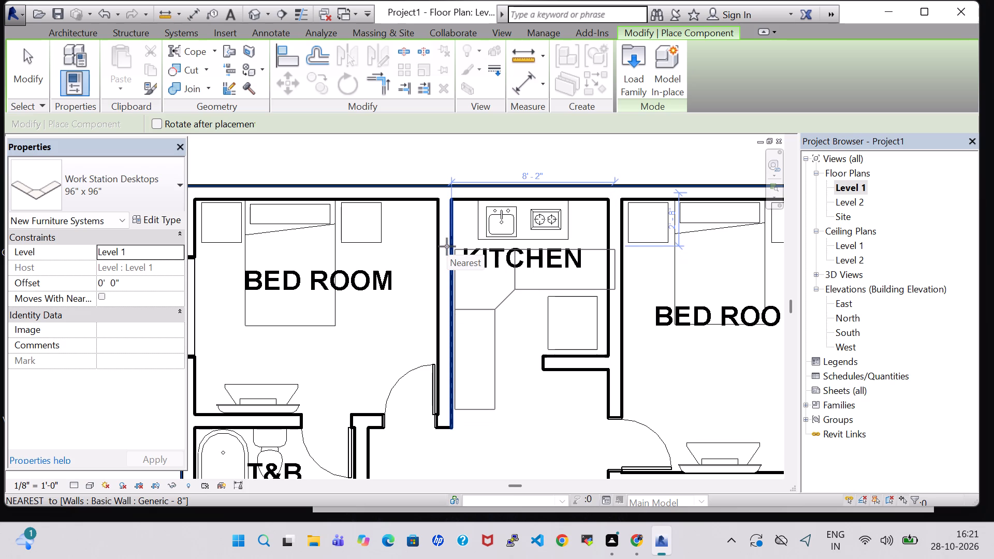
click(447, 246)
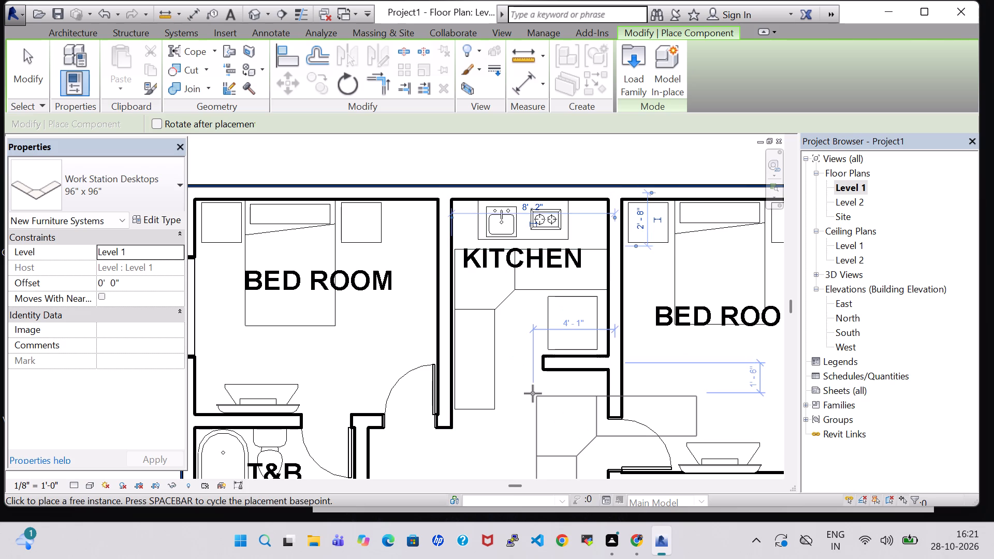
key(Escape)
key(Escape)
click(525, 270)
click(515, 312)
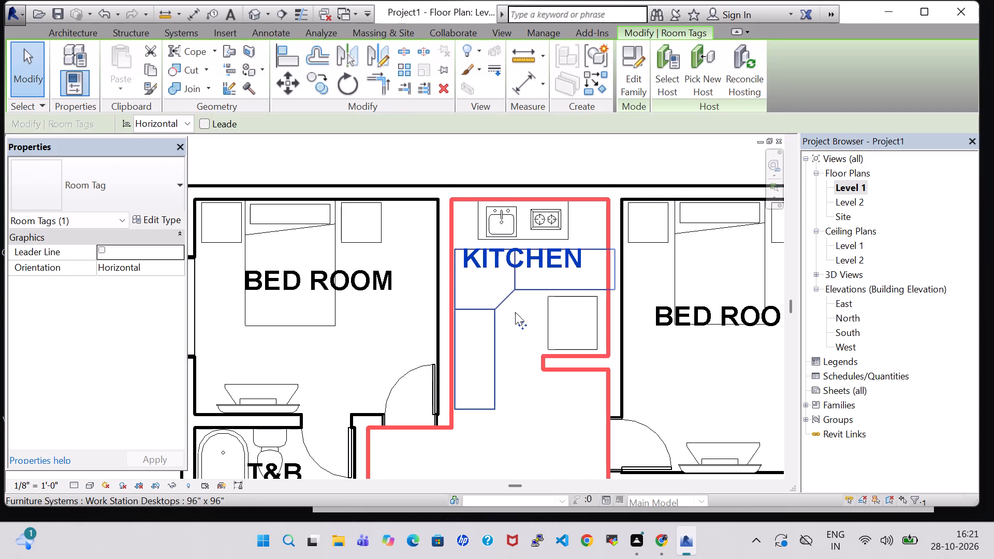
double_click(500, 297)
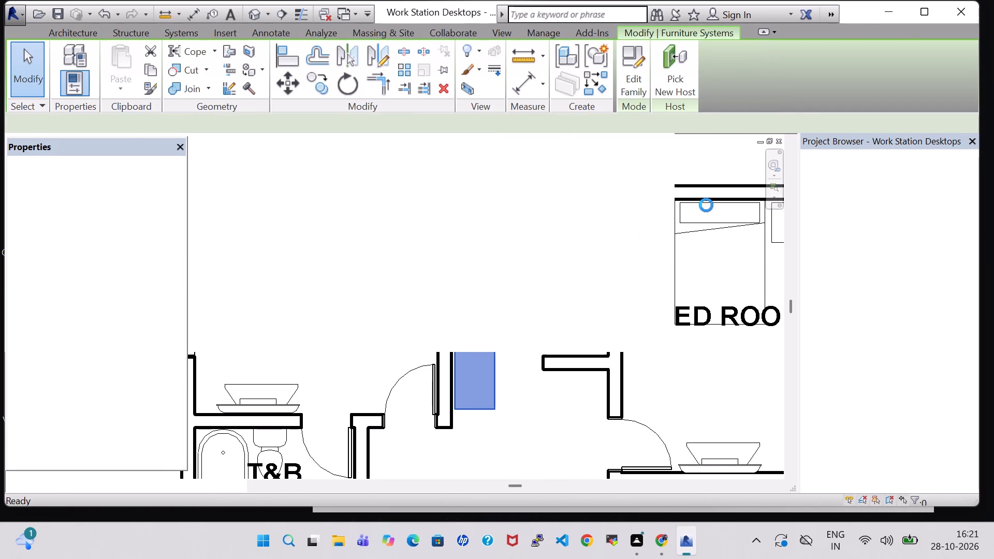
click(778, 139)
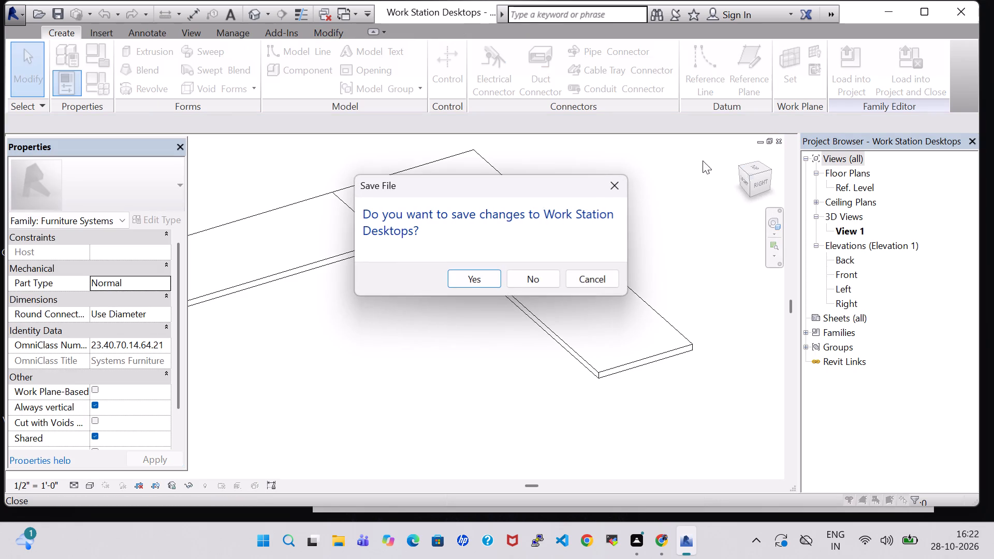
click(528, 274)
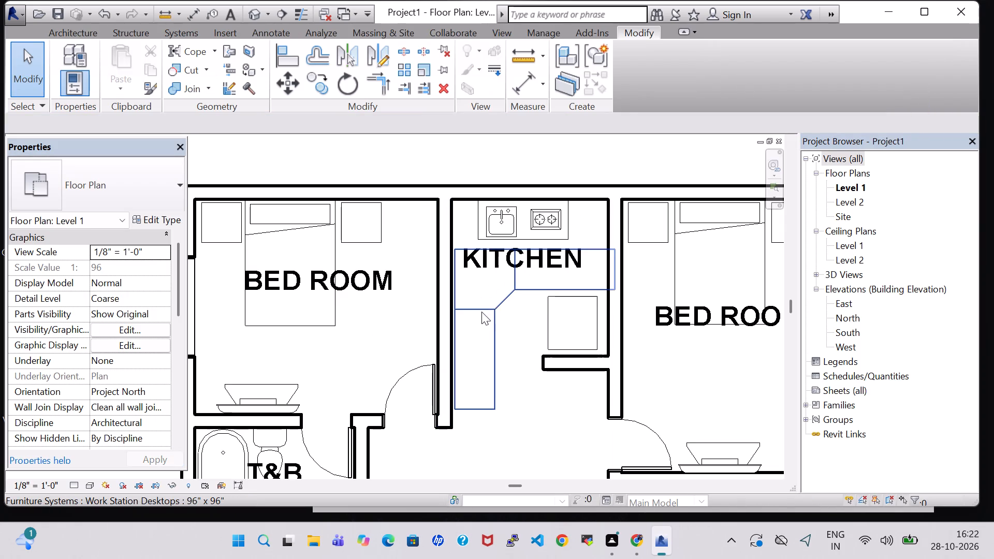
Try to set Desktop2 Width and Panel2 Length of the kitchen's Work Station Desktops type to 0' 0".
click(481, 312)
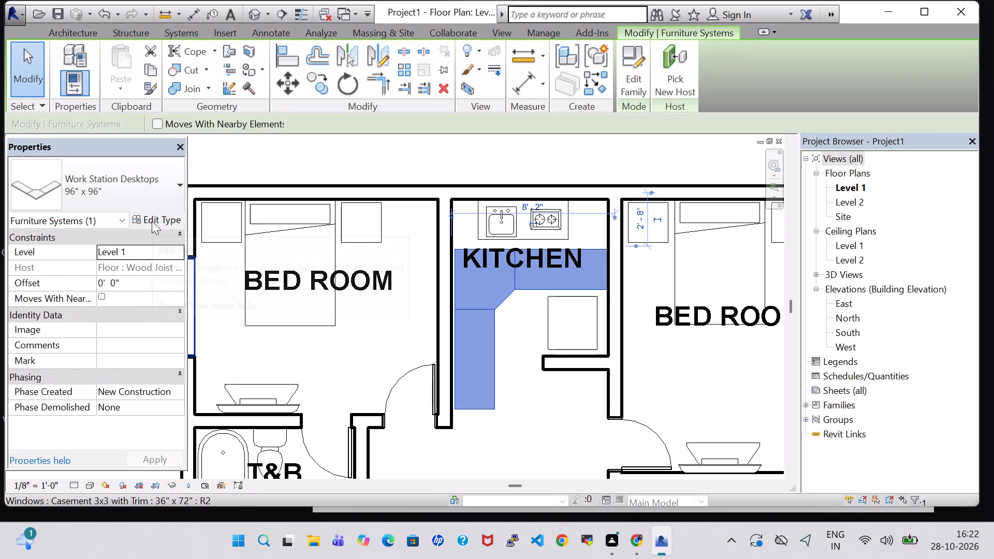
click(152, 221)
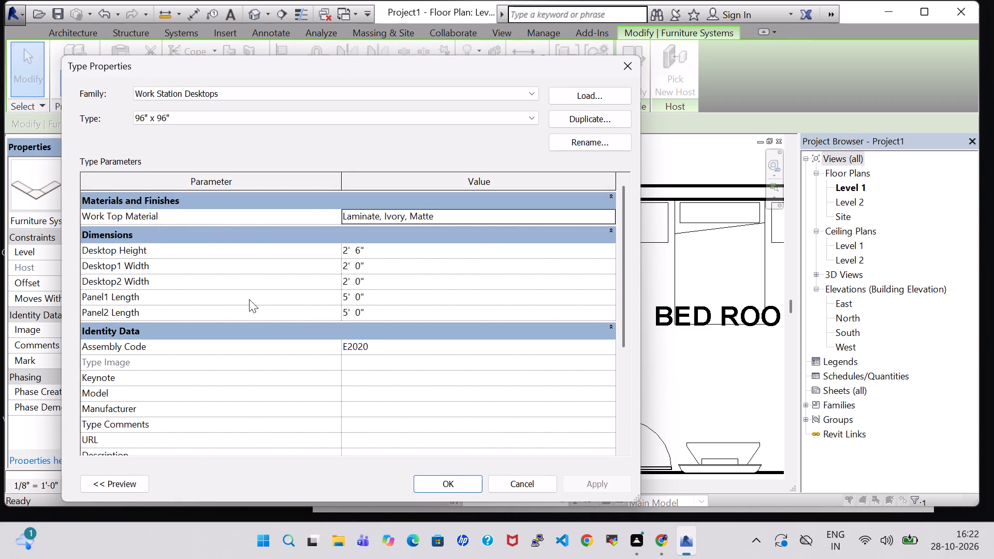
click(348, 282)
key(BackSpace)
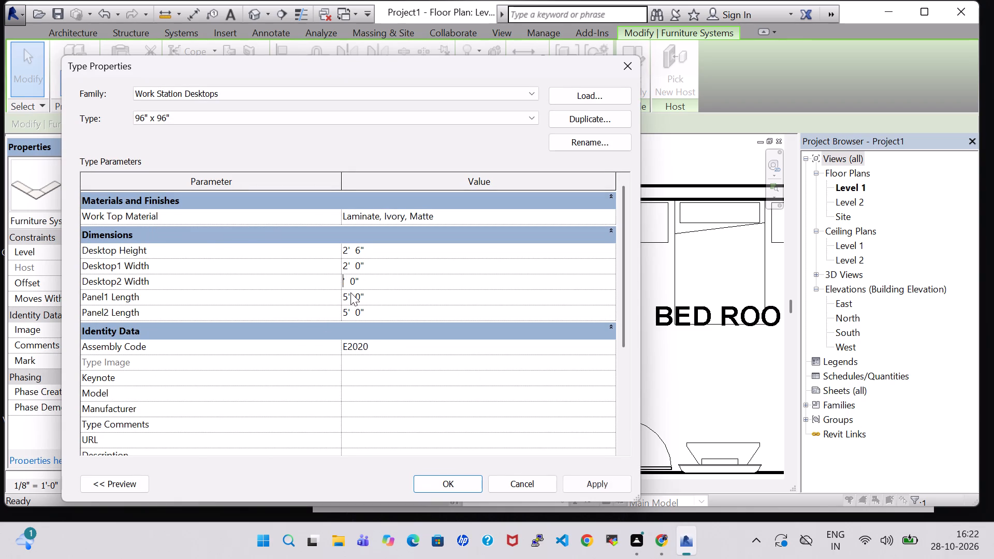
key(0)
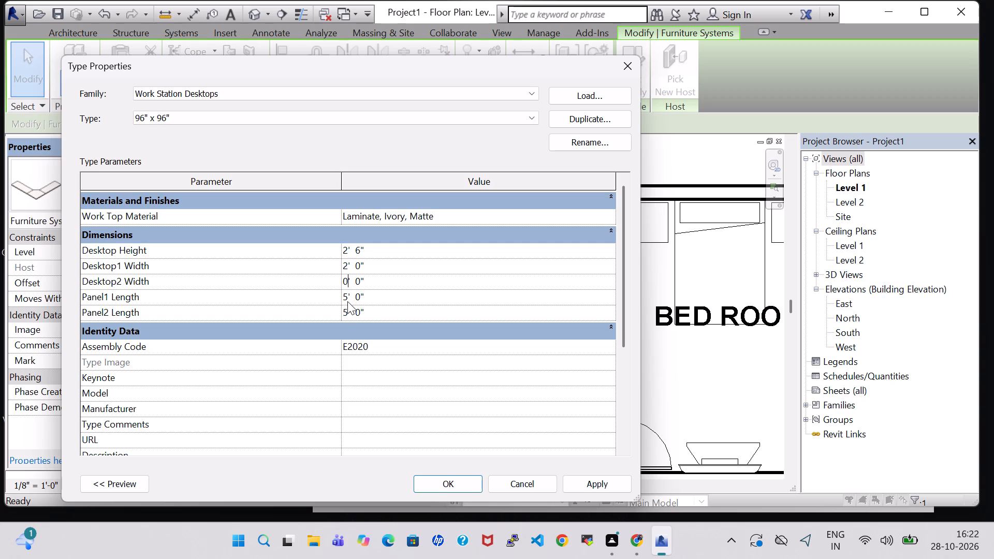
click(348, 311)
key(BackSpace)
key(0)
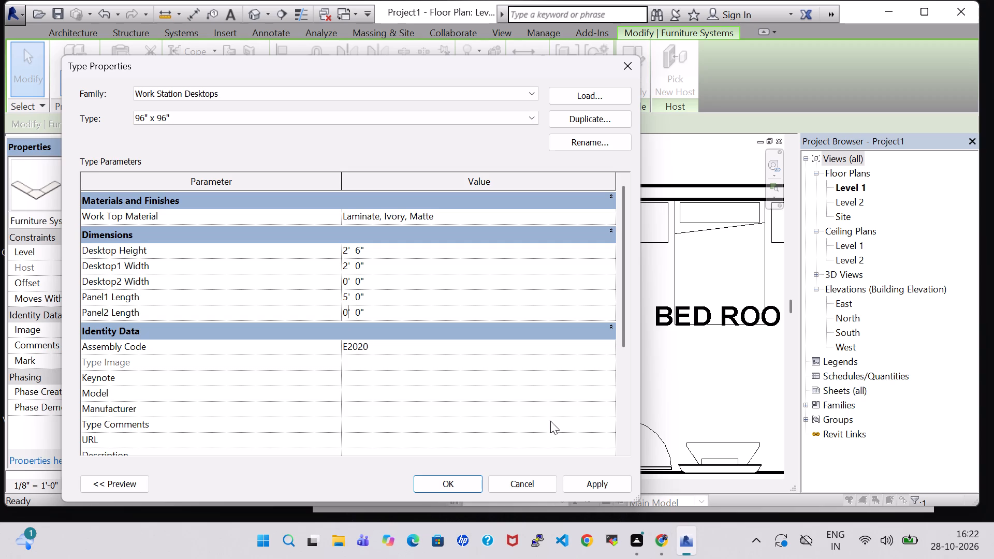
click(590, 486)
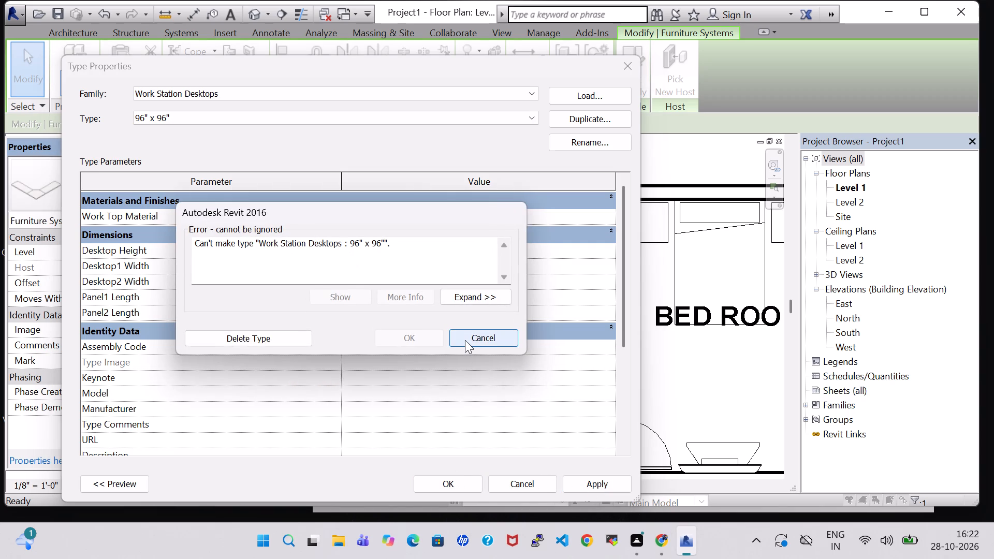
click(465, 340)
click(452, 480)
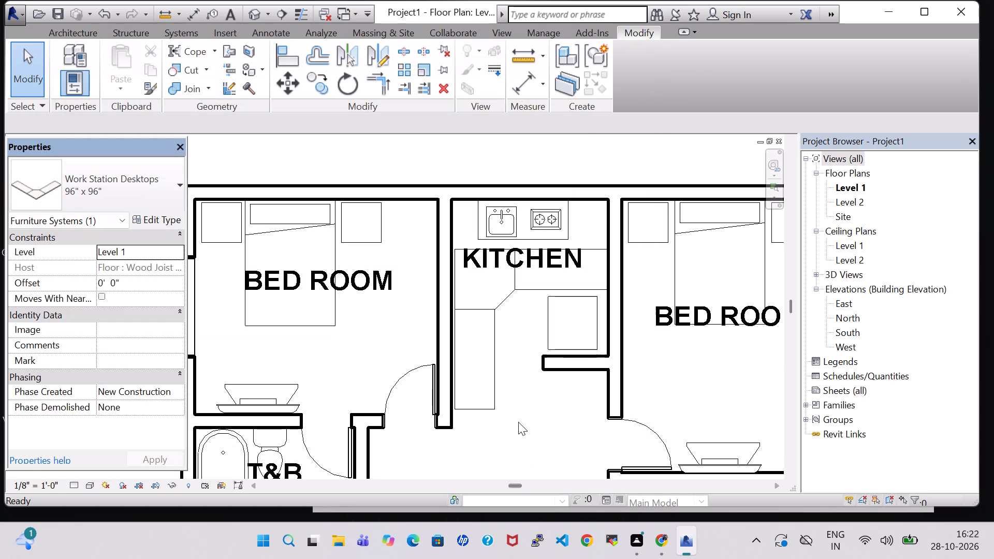
Delete the L-shaped Work Station Desktops from the kitchen.
click(505, 314)
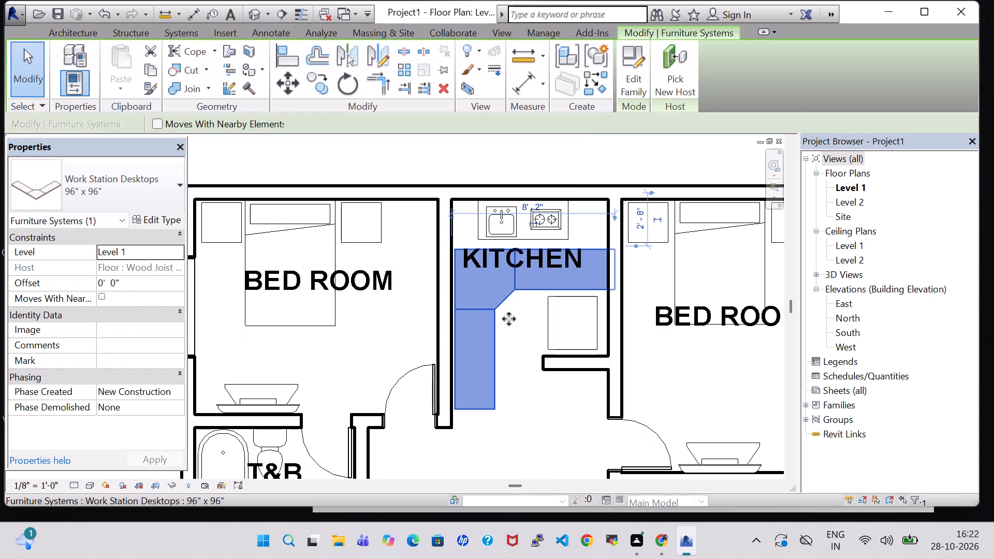
click(517, 342)
key(Escape)
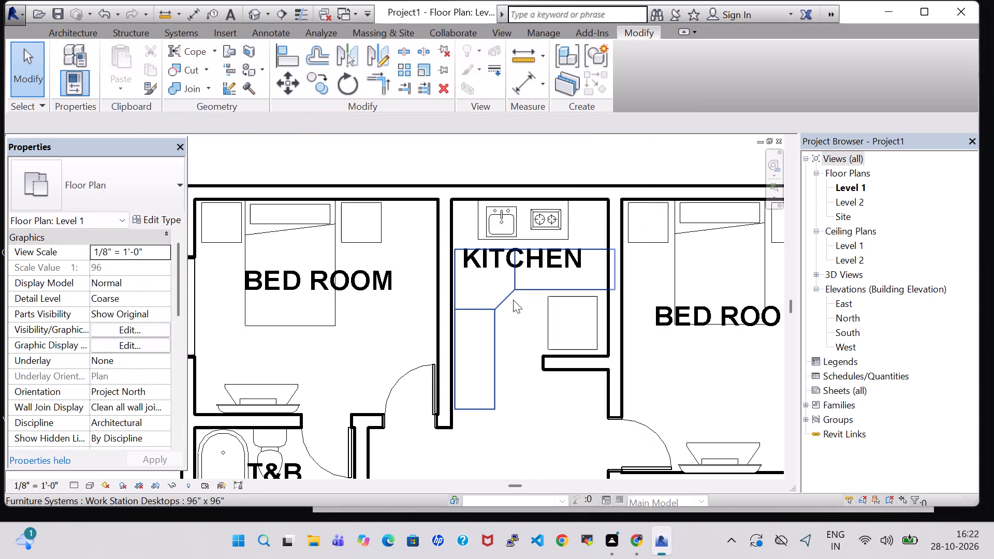
key(Escape)
click(513, 286)
key(Delete)
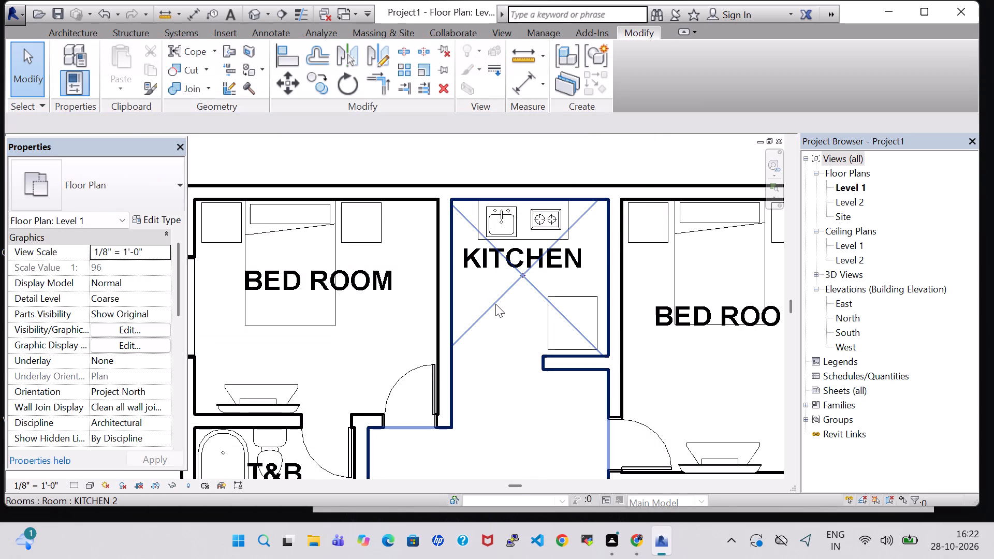
Browse the Specialty Equipment library's Domestic and Ladders families for a replacement kitchen component.
click(67, 37)
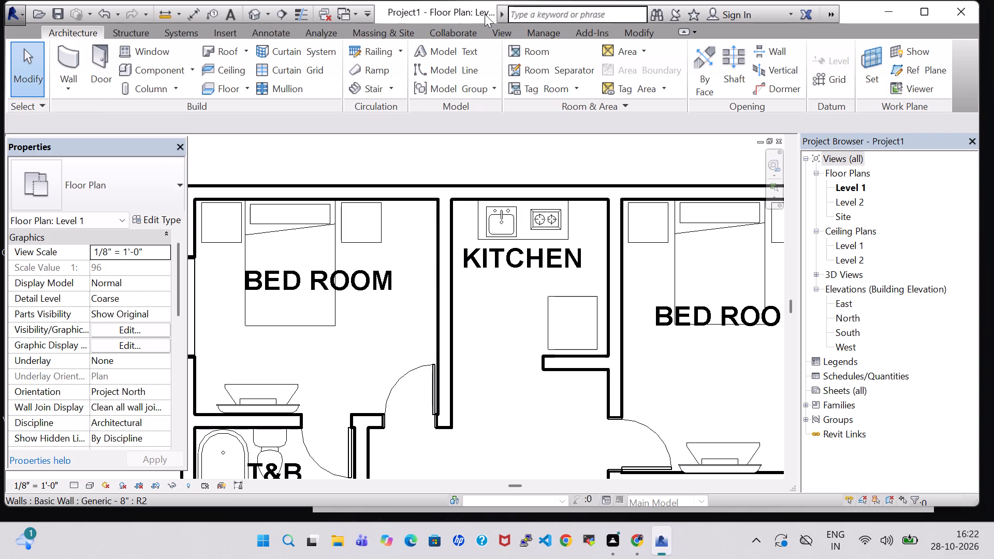
click(156, 69)
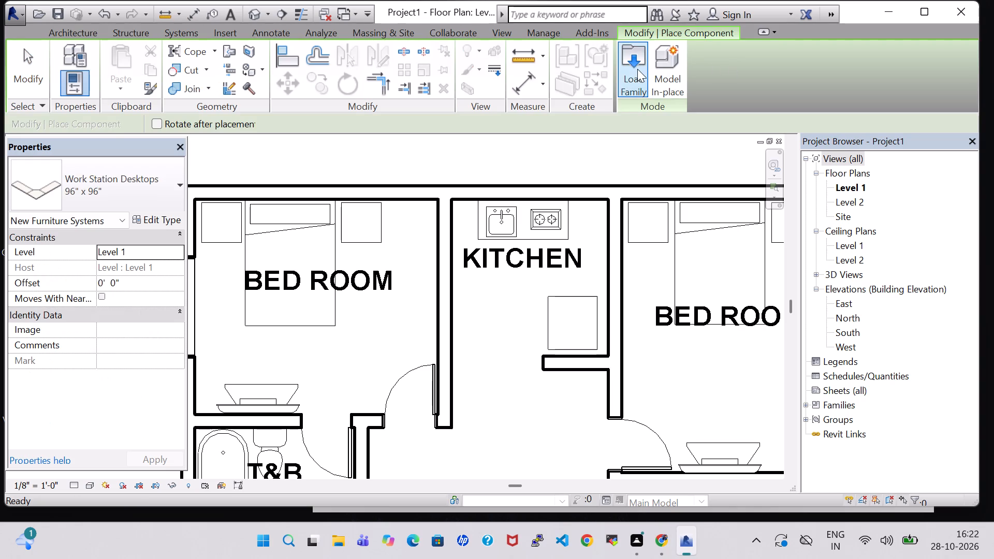
click(636, 69)
scroll(498, 262, down, 3)
double_click(394, 232)
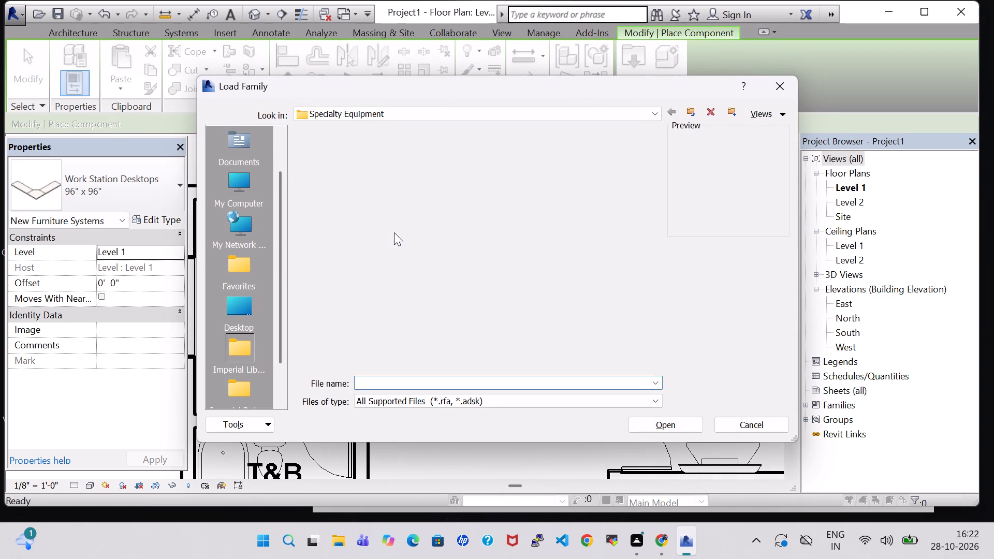
double_click(396, 183)
scroll(395, 187, down, 1)
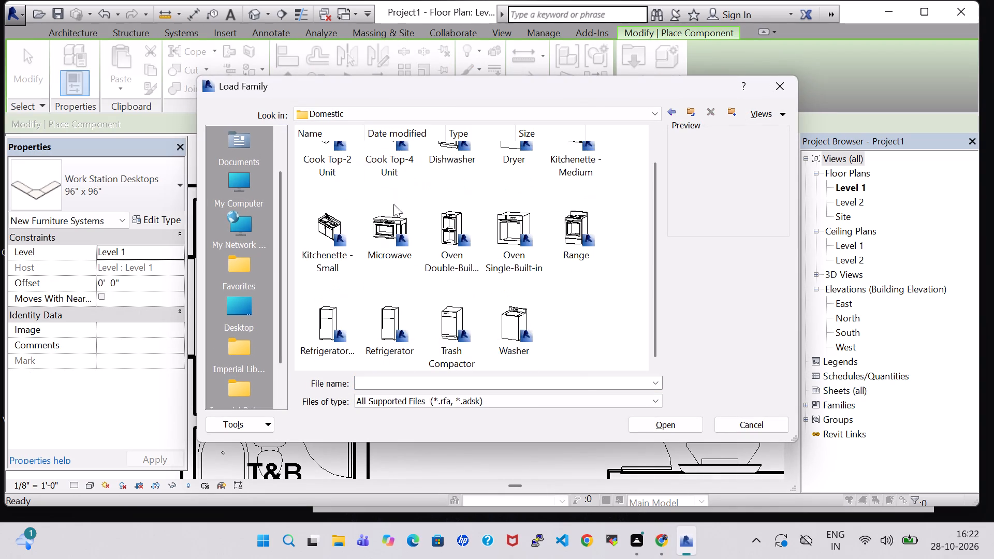
scroll(408, 303, up, 1)
click(672, 105)
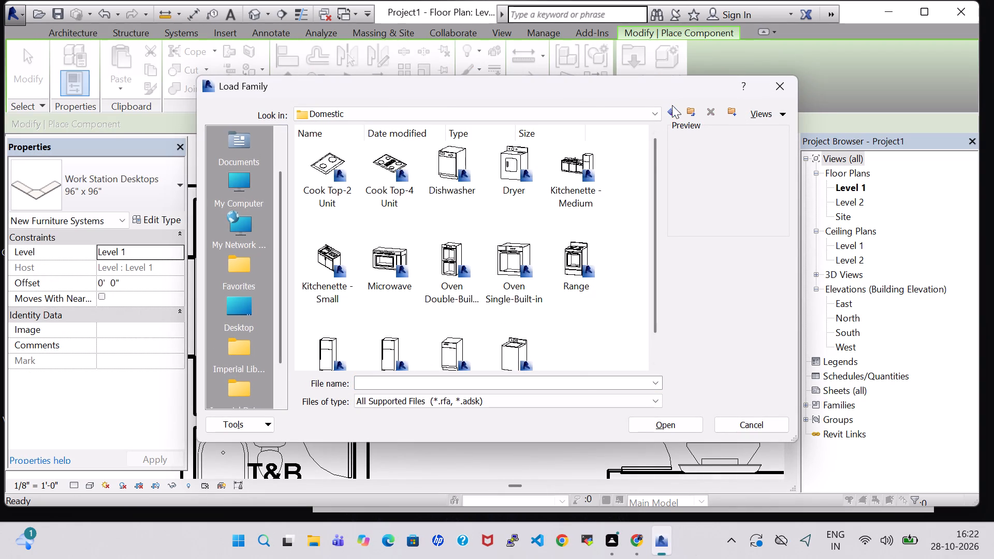
click(672, 109)
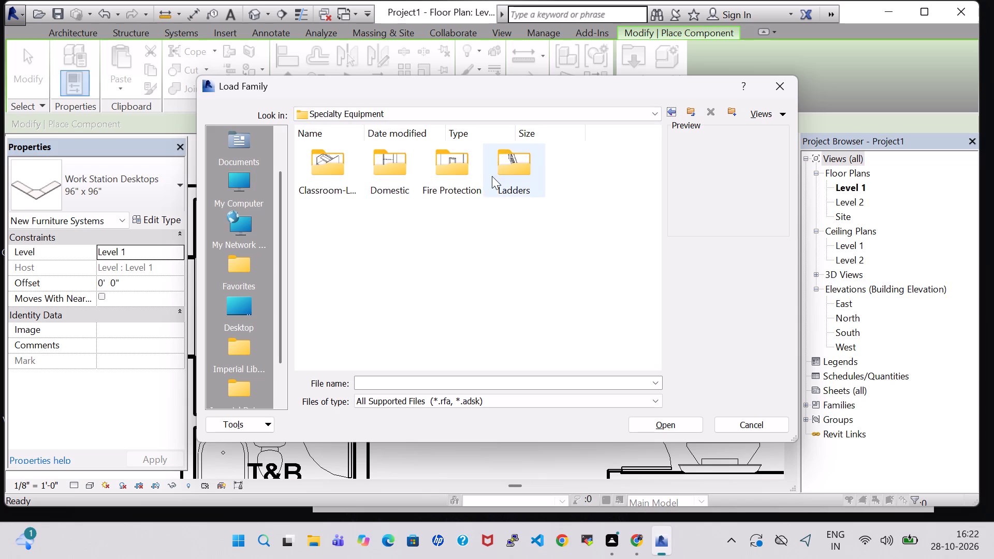
double_click(492, 176)
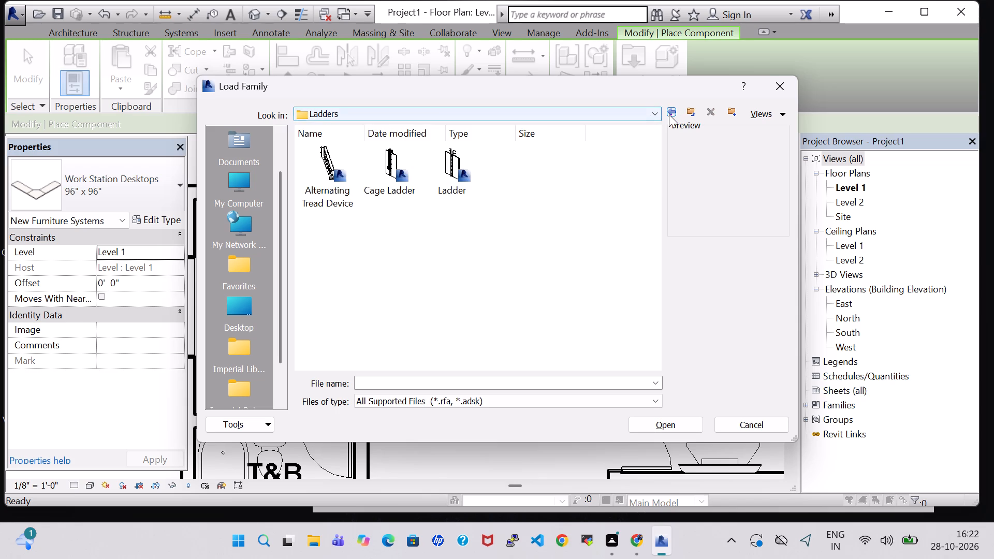
click(670, 114)
double_click(389, 165)
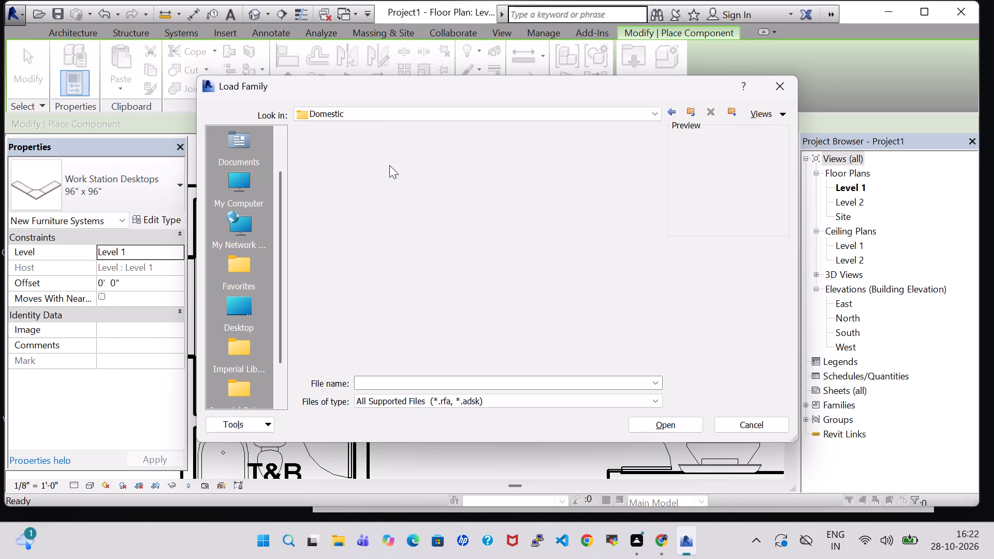
scroll(411, 258, down, 1)
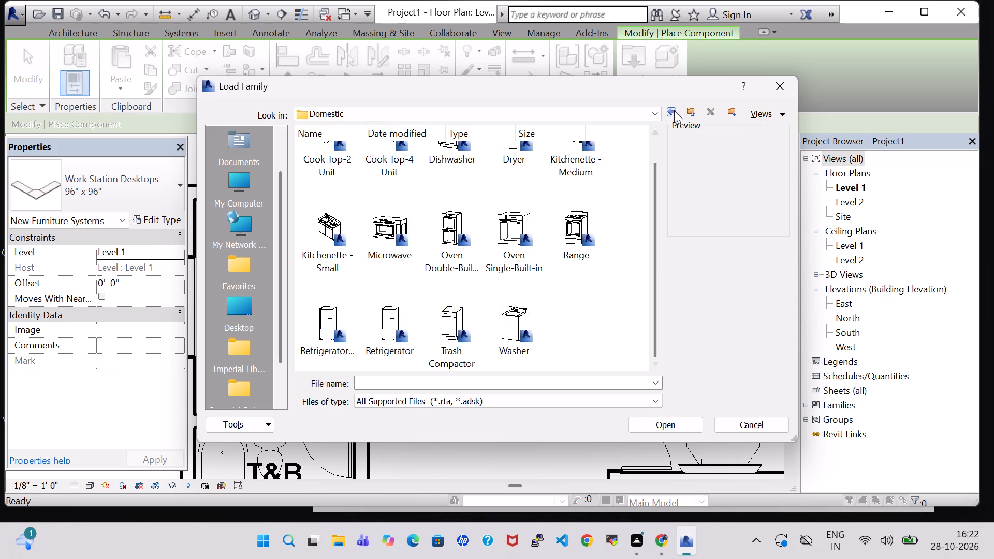
click(674, 110)
click(674, 110)
Load the Table-Rectangular family from the Tables folder of the Furniture library.
scroll(546, 234, down, 2)
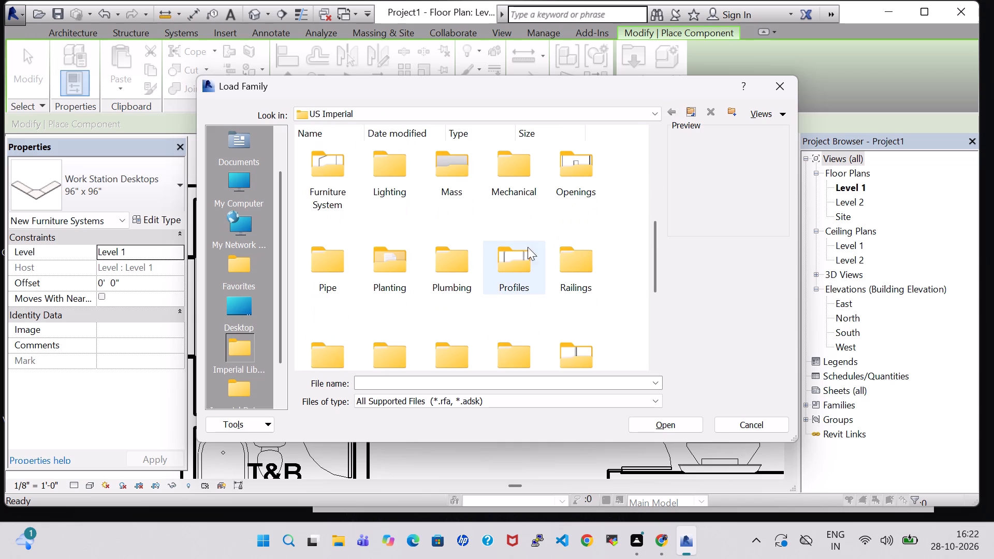
scroll(523, 253, up, 1)
double_click(586, 225)
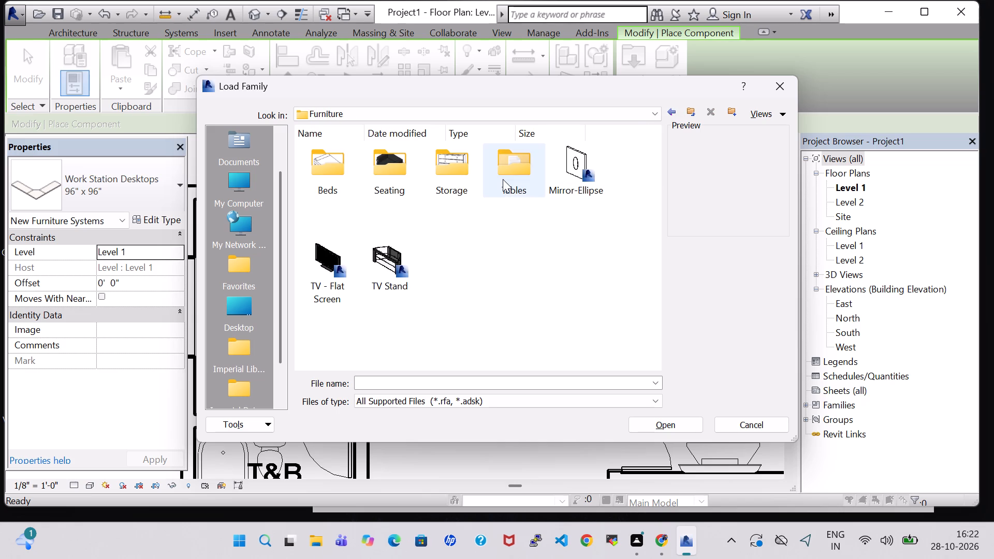
double_click(503, 179)
click(551, 247)
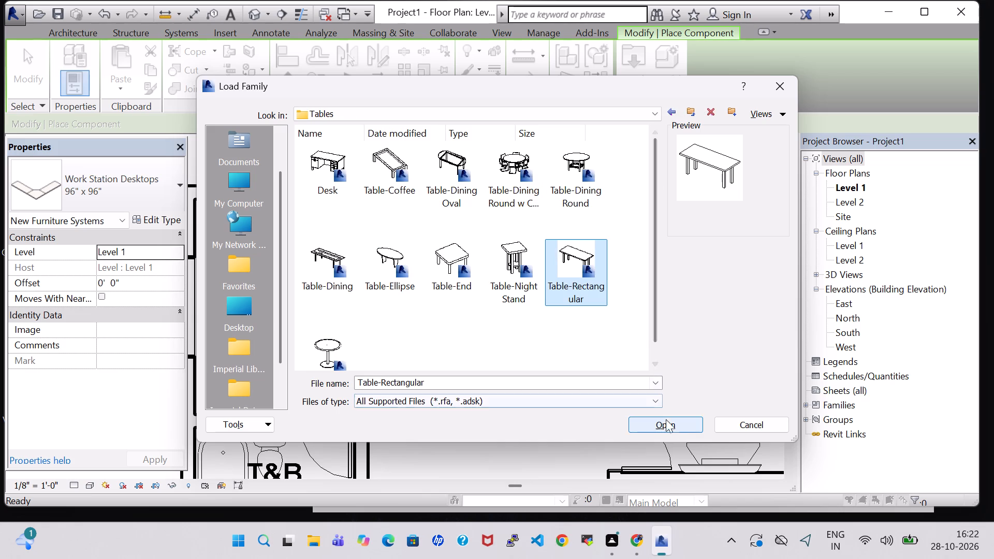
click(672, 426)
Place the 72" x 30" Table-Rectangular, rotated lengthwise along the kitchen's left wall, below the kitchenette.
key(space)
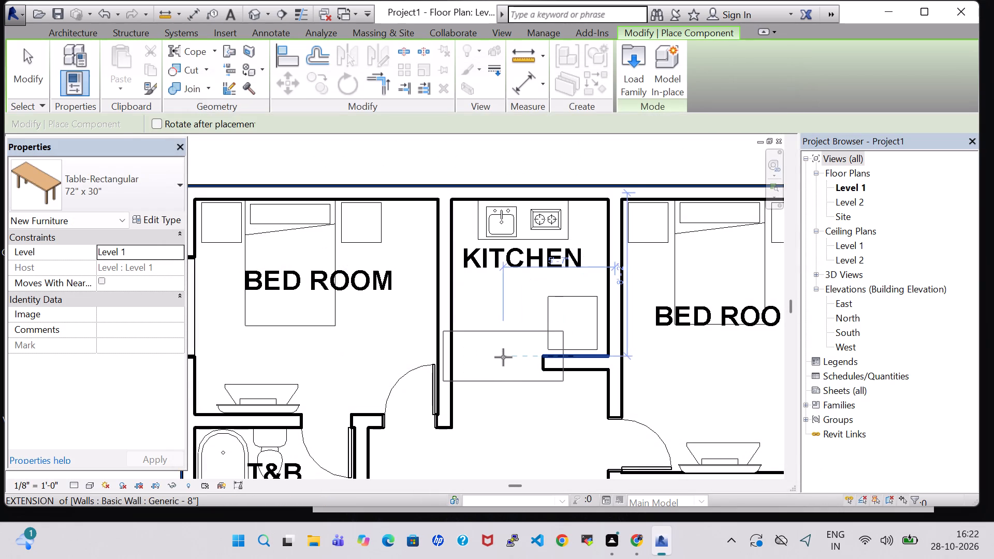
scroll(501, 357, up, 4)
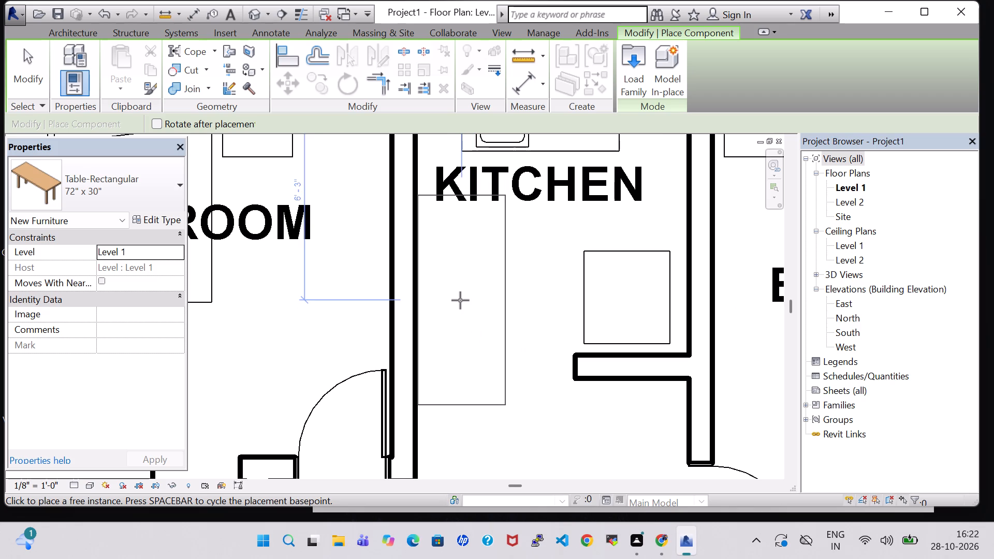
click(458, 282)
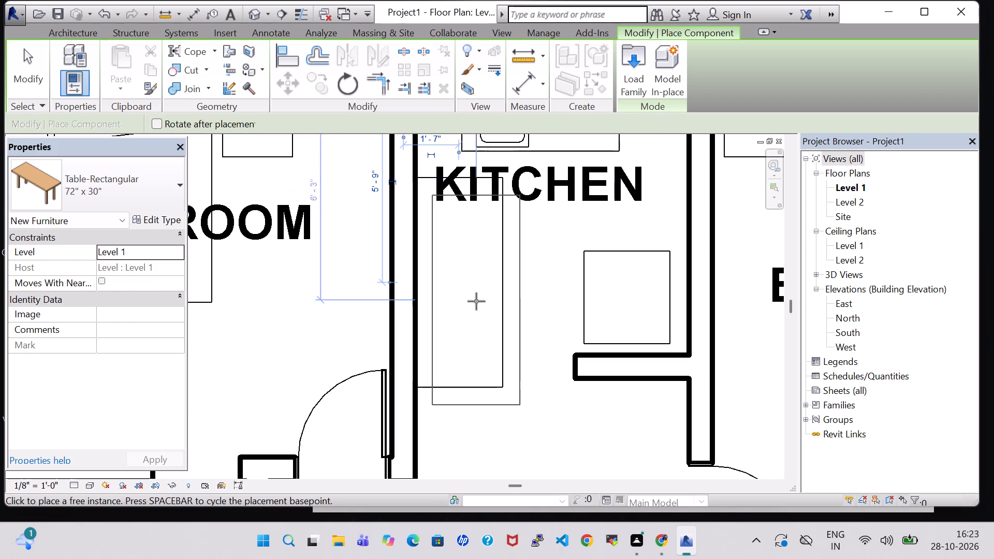
key(Escape)
key(Escape)
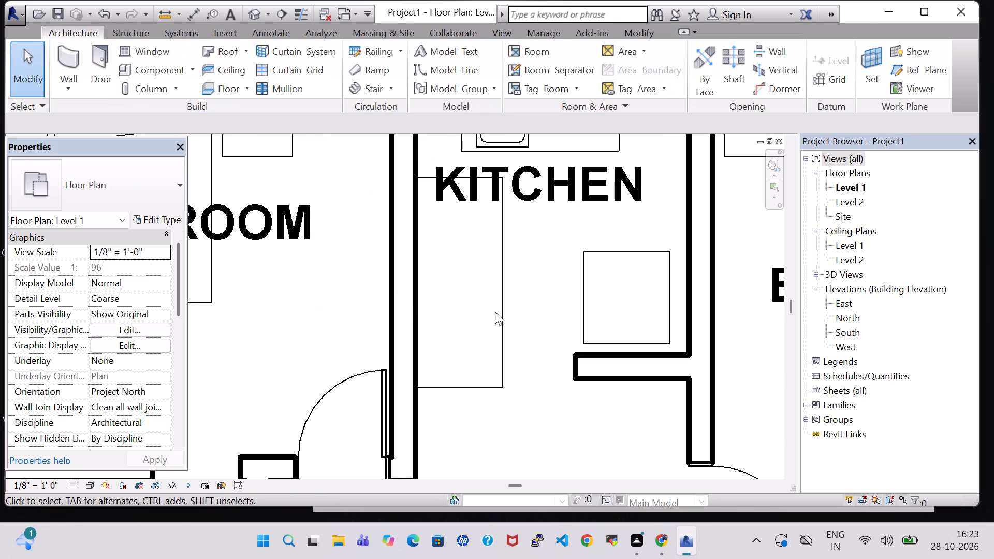
Set the Length of the kitchen table's 72" x 30" type to 4' 0".
click(500, 324)
click(158, 220)
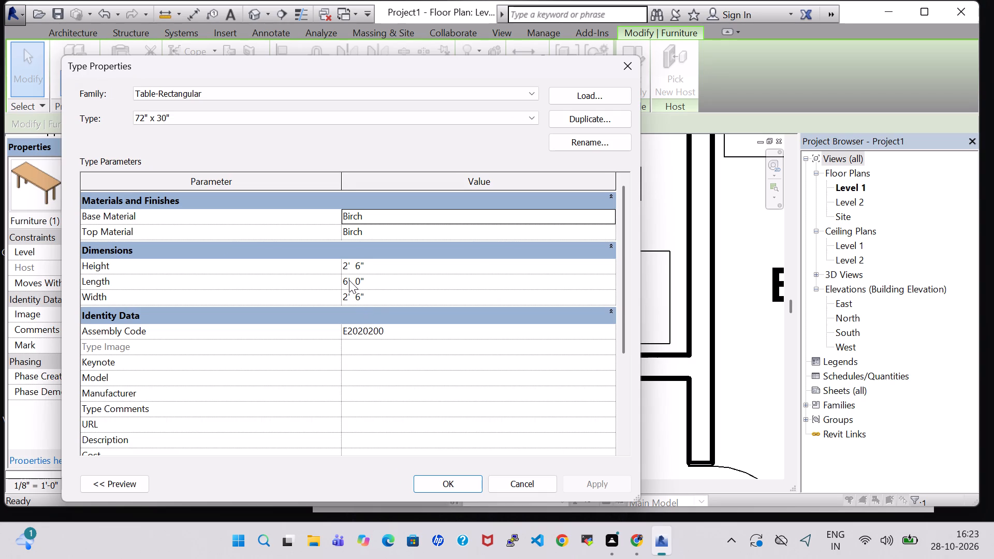
click(349, 280)
key(BackSpace)
key(4)
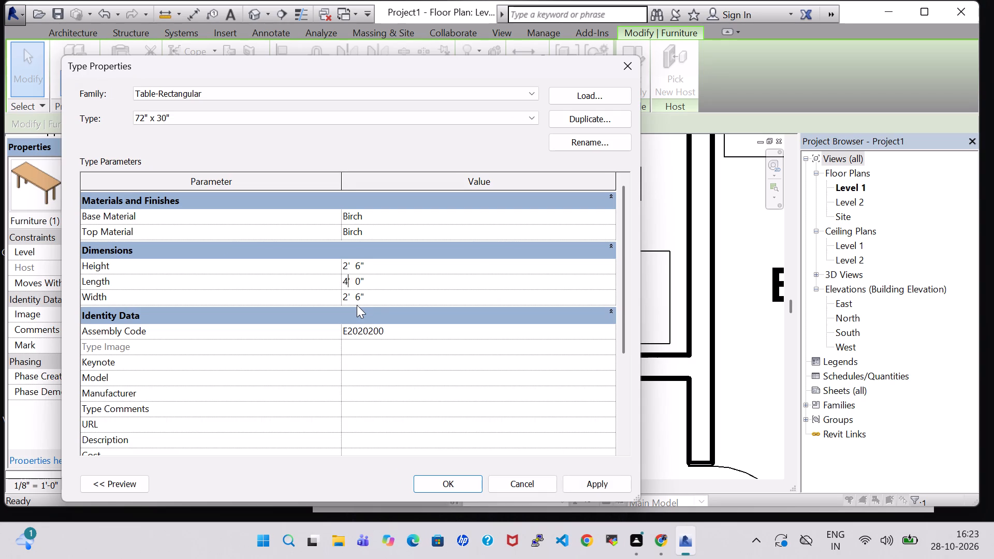
key(Return)
click(604, 474)
click(604, 487)
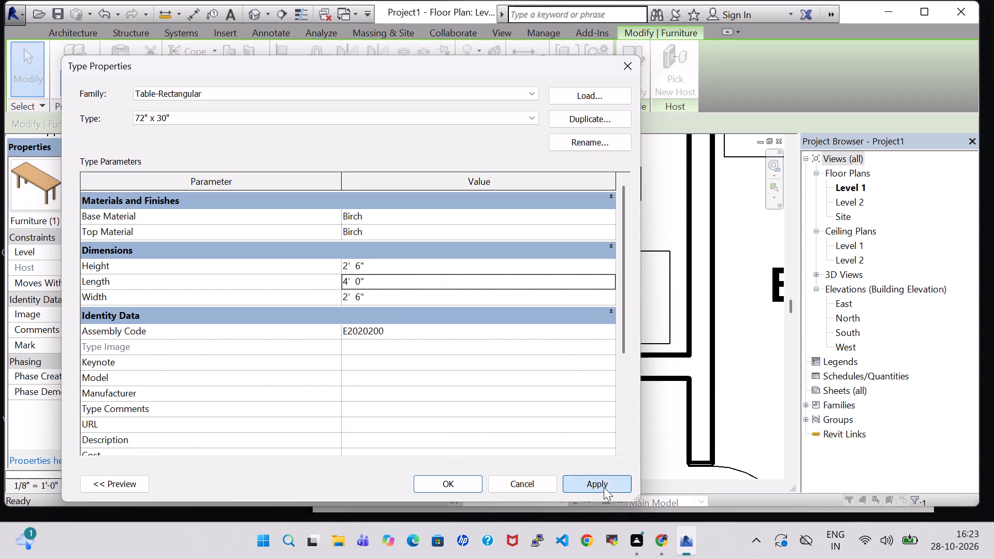
click(434, 485)
click(504, 401)
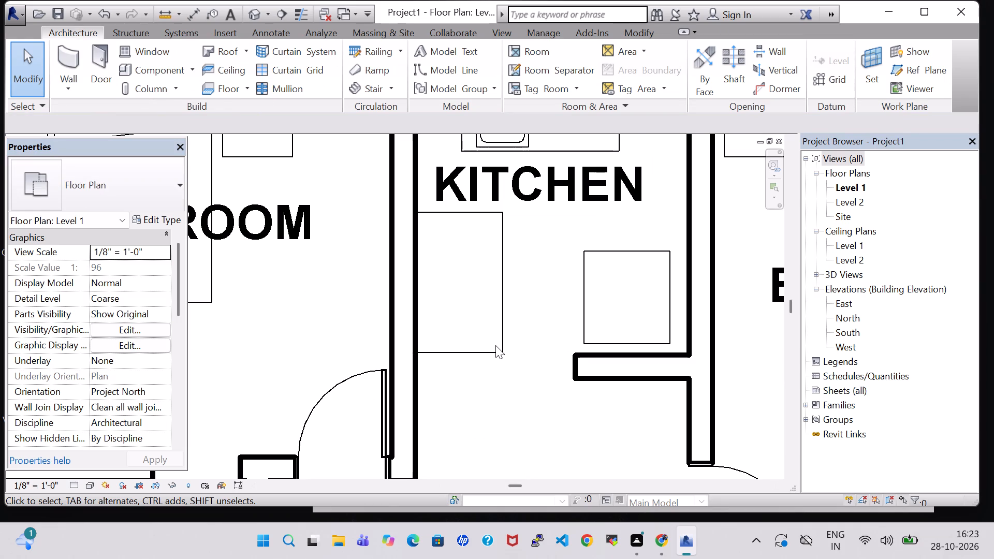
Set the Width of the kitchen table's 72" x 30" type to 2' 0".
click(495, 345)
click(502, 310)
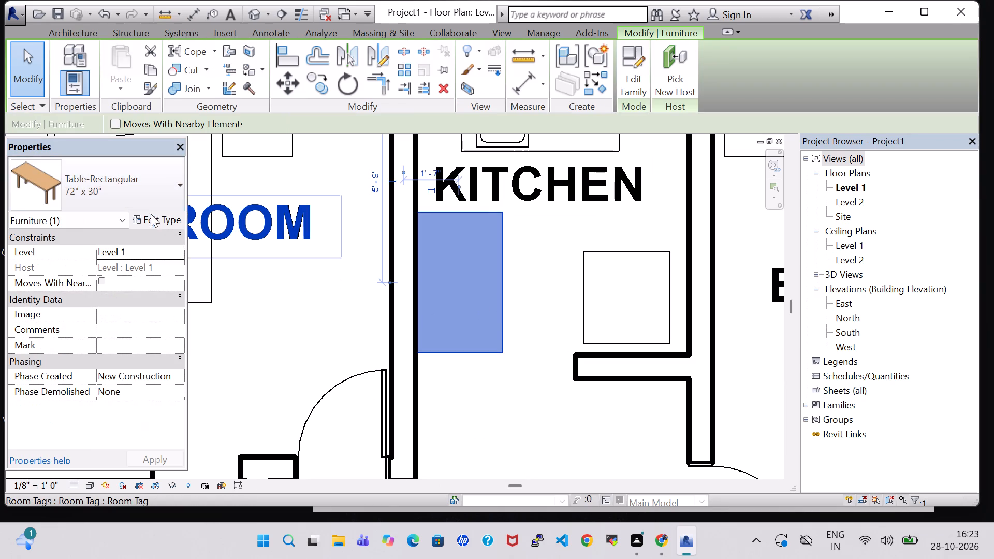
click(152, 220)
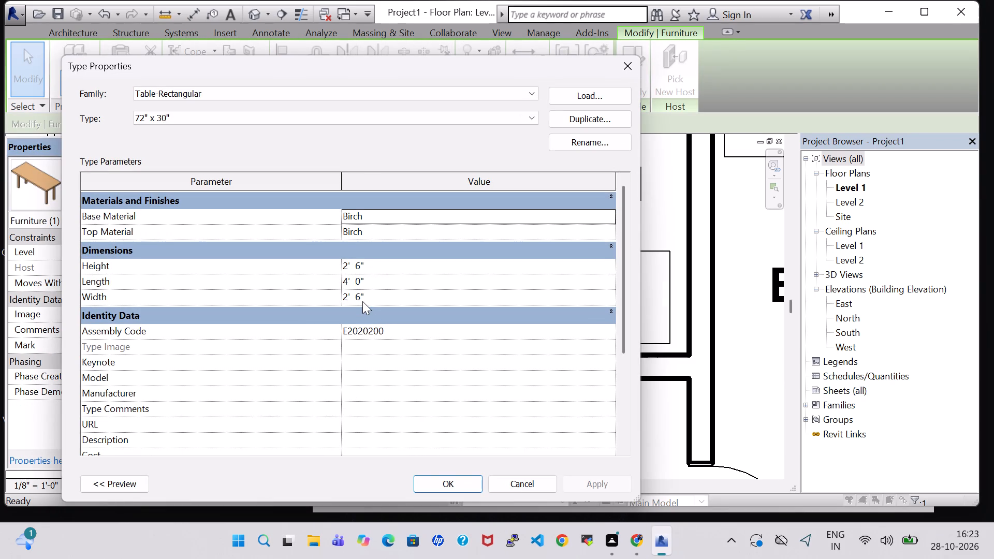
click(362, 297)
key(BackSpace)
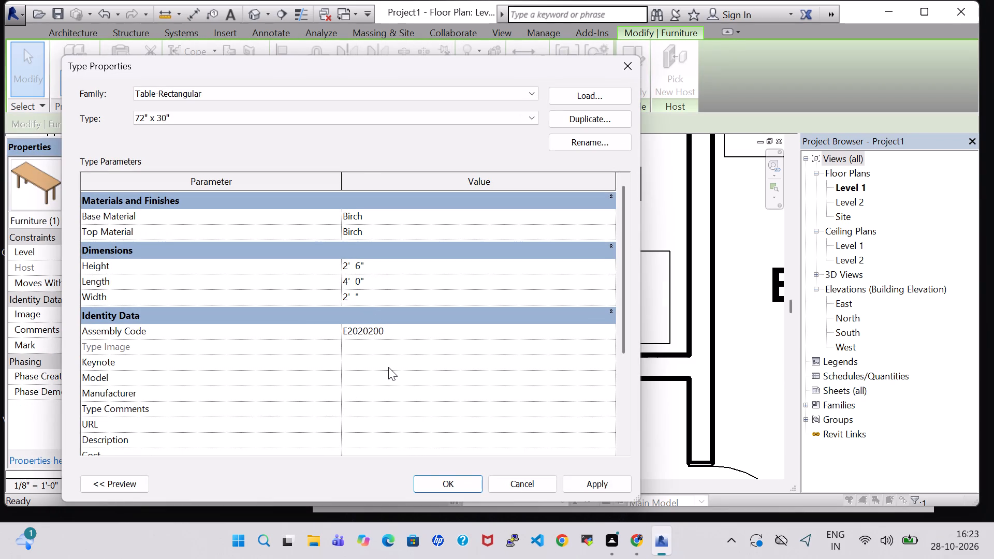
key(0)
click(613, 491)
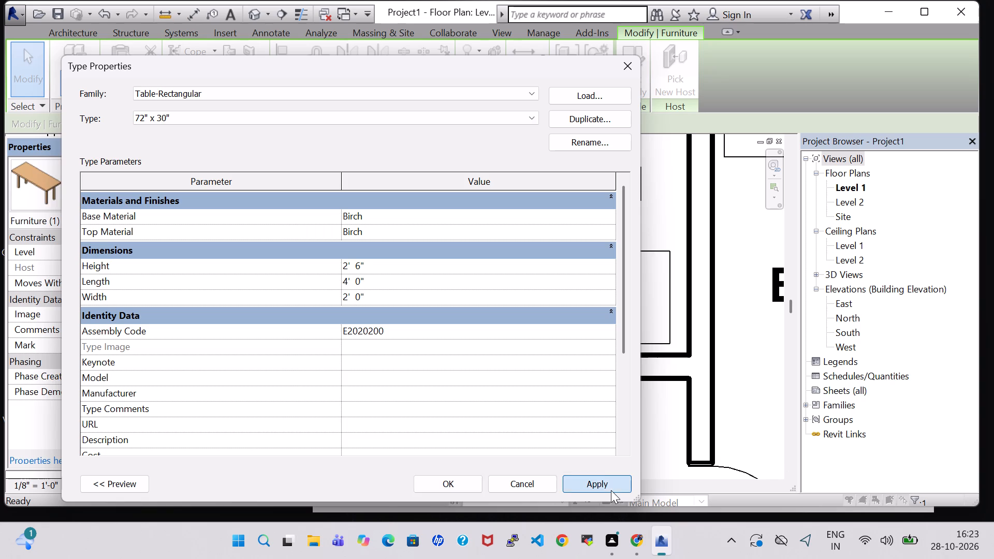
click(461, 479)
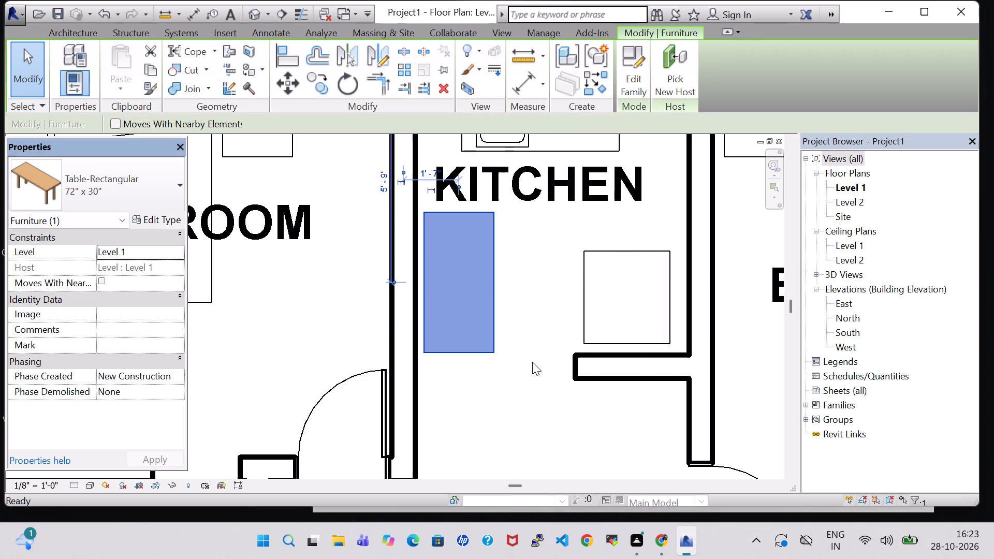
Nudge the rectangular table flush against the kitchen's left wall and slightly closer to the kitchenette.
key(Left)
key(Left)
key(Escape)
key(Escape)
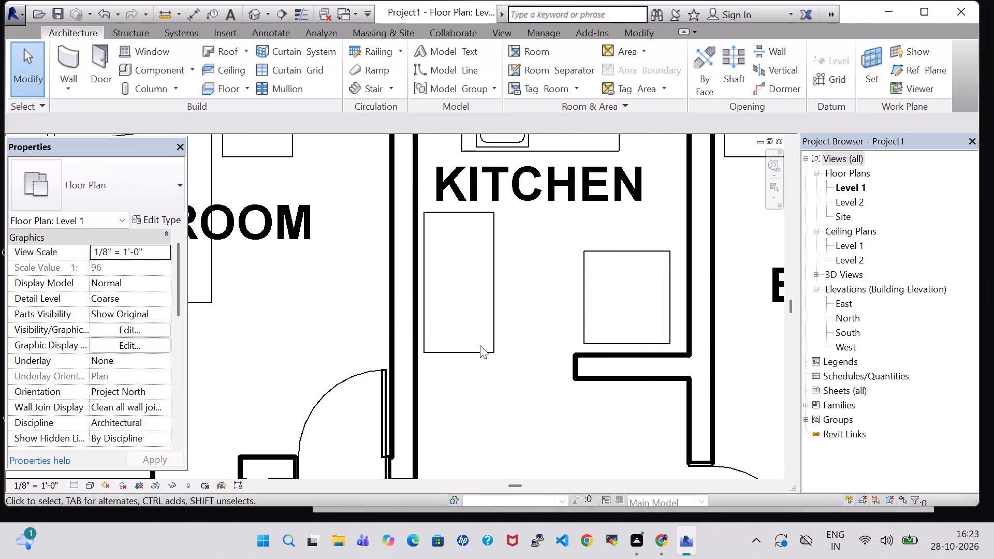
click(479, 344)
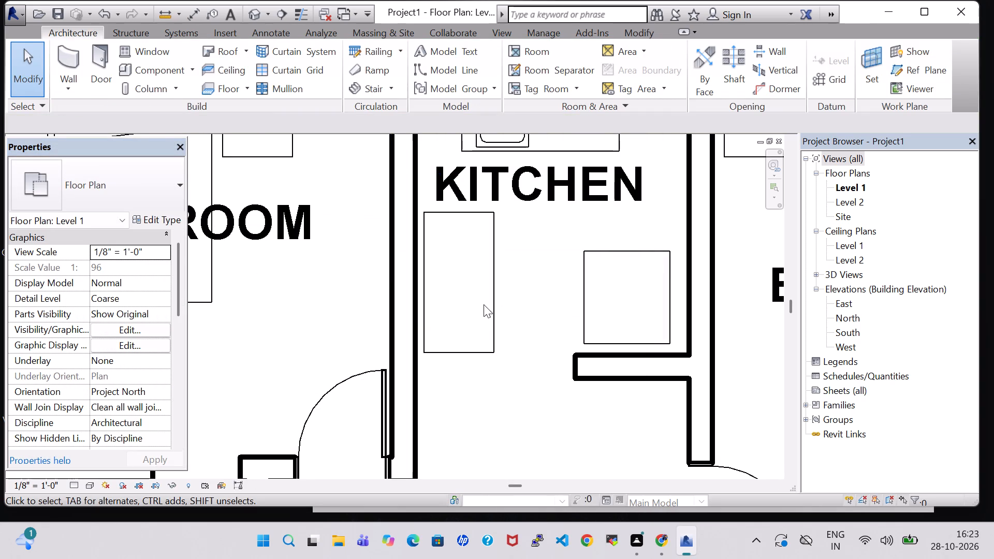
click(488, 305)
key(Left)
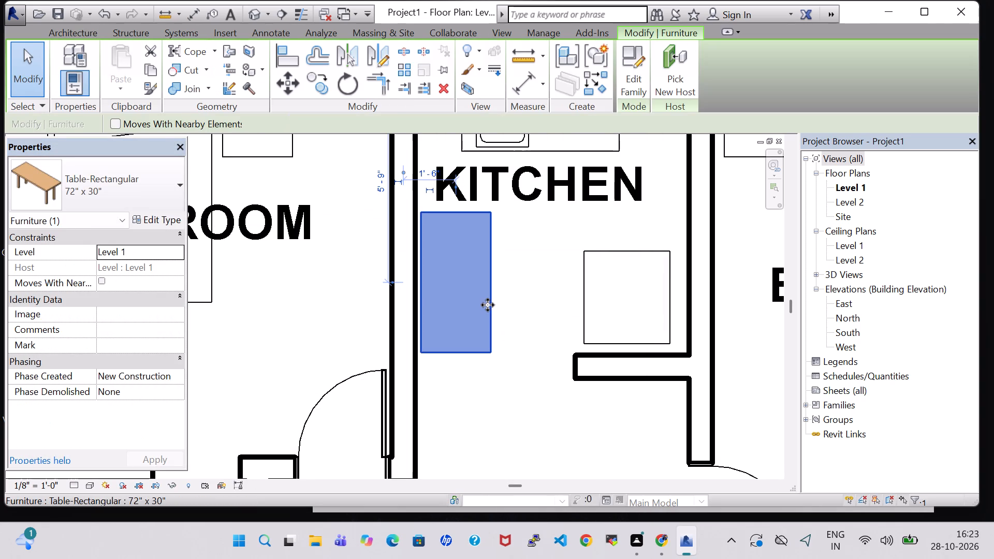
key(Up)
key(Left)
key(Up)
key(Up)
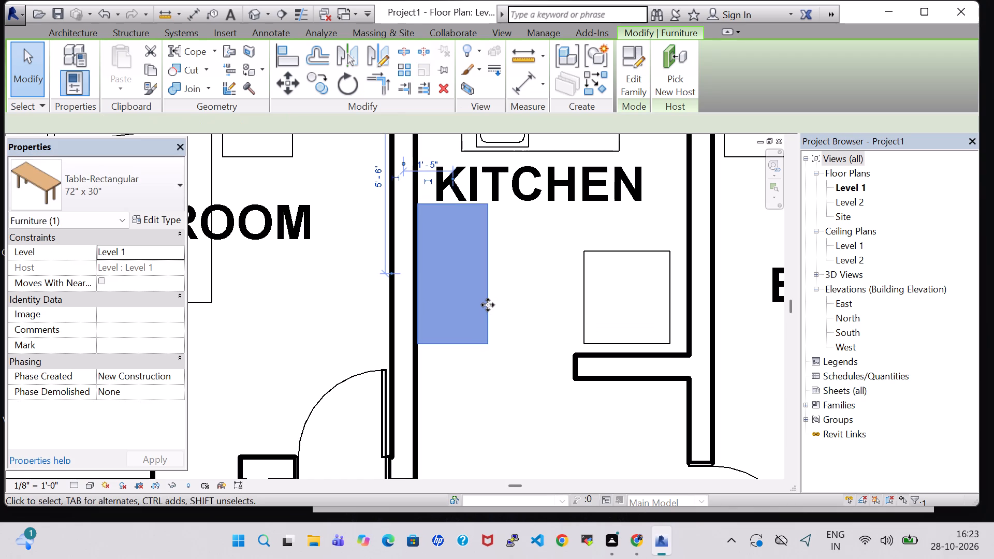
click(493, 404)
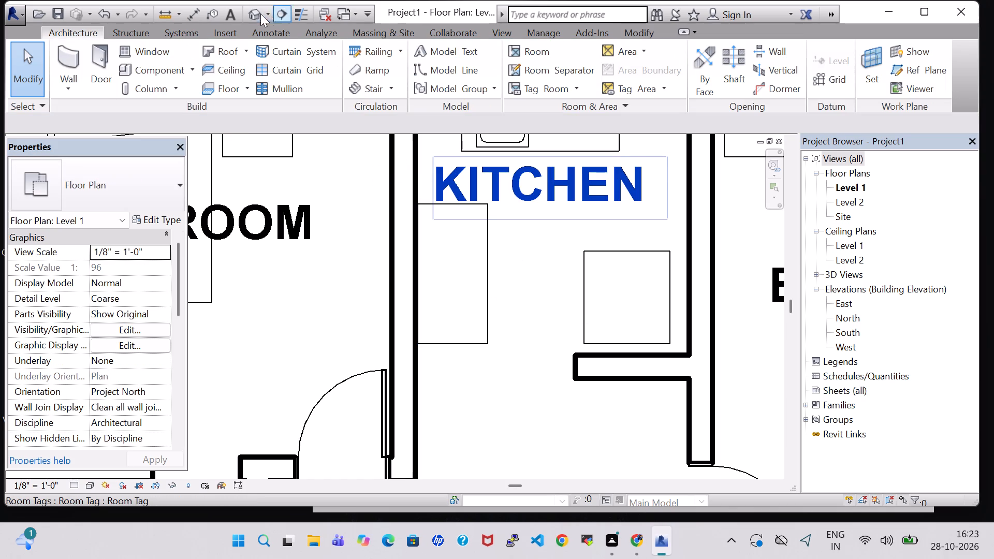
Examine the furnished house in the 3D view, focusing on the kitchen and its table.
click(258, 15)
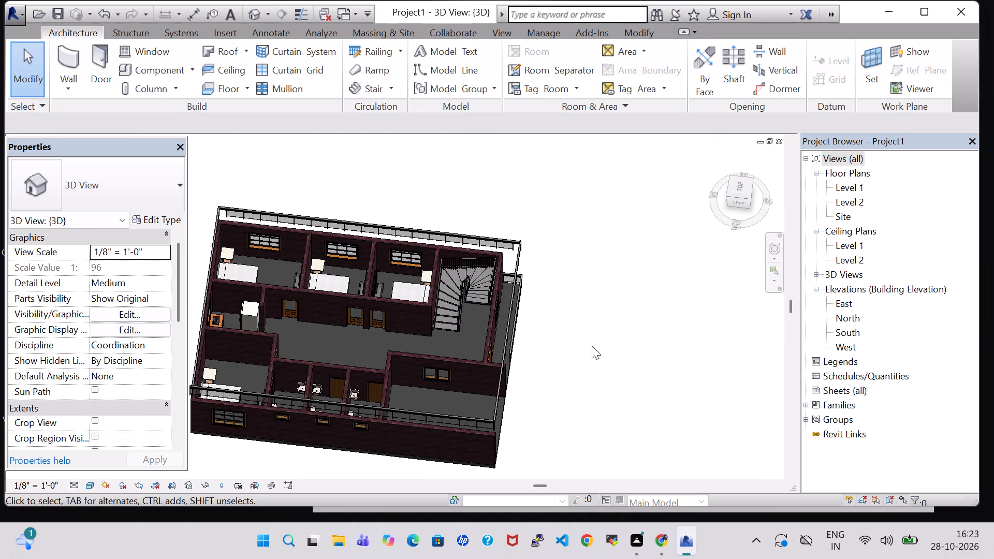
shift+middle_drag(615, 297, 427, 261)
shift+middle_drag(561, 227, 689, 252)
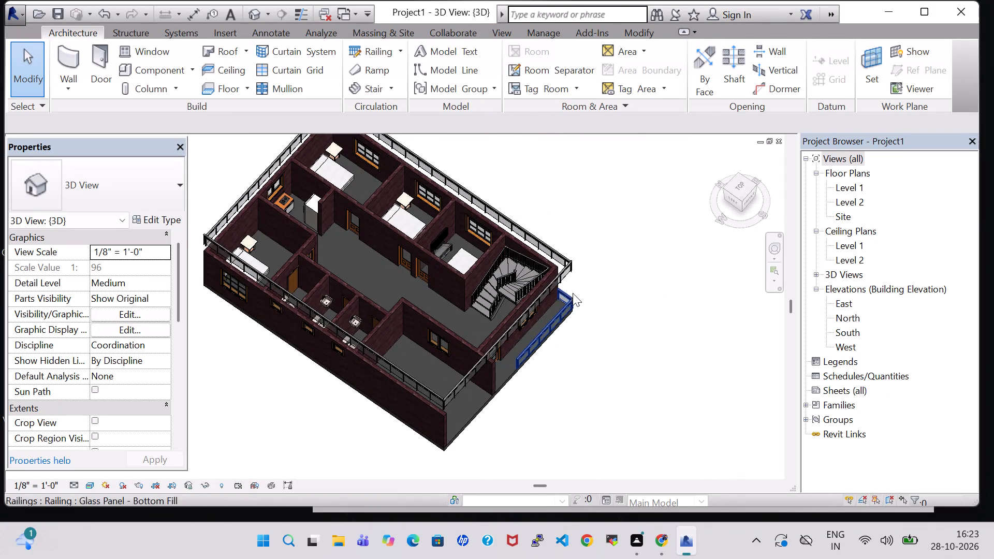
shift+middle_drag(376, 268, 522, 279)
middle_drag(602, 335, 635, 217)
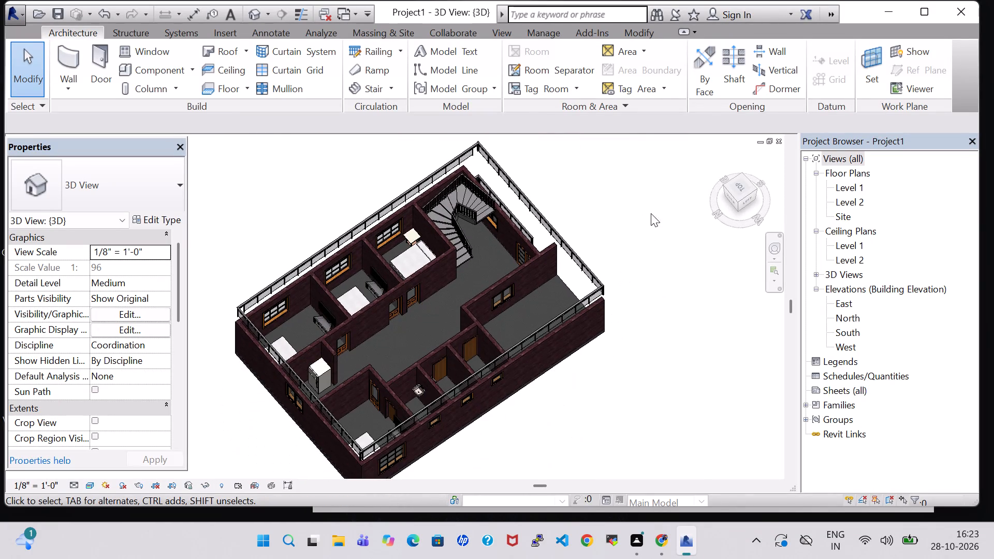
shift+middle_drag(626, 287, 344, 245)
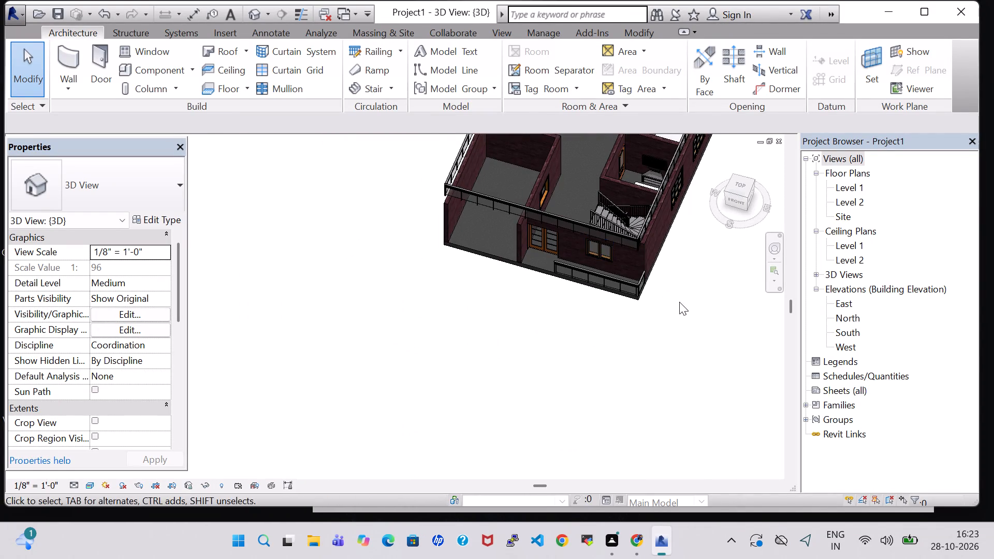
middle_drag(679, 302, 515, 357)
shift+middle_drag(534, 278, 480, 247)
shift+middle_drag(650, 312, 575, 343)
scroll(644, 326, up, 8)
shift+middle_drag(515, 224, 480, 277)
shift+scroll(480, 277, down, 1)
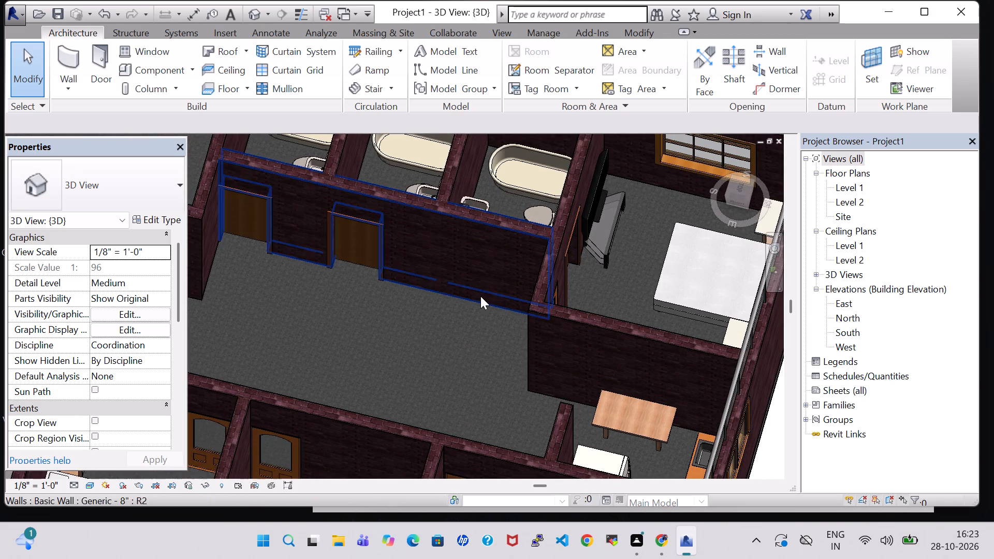
middle_drag(480, 338, 436, 298)
Load the Microwave family from the Domestic folder of the Specialty Equipment library.
click(139, 73)
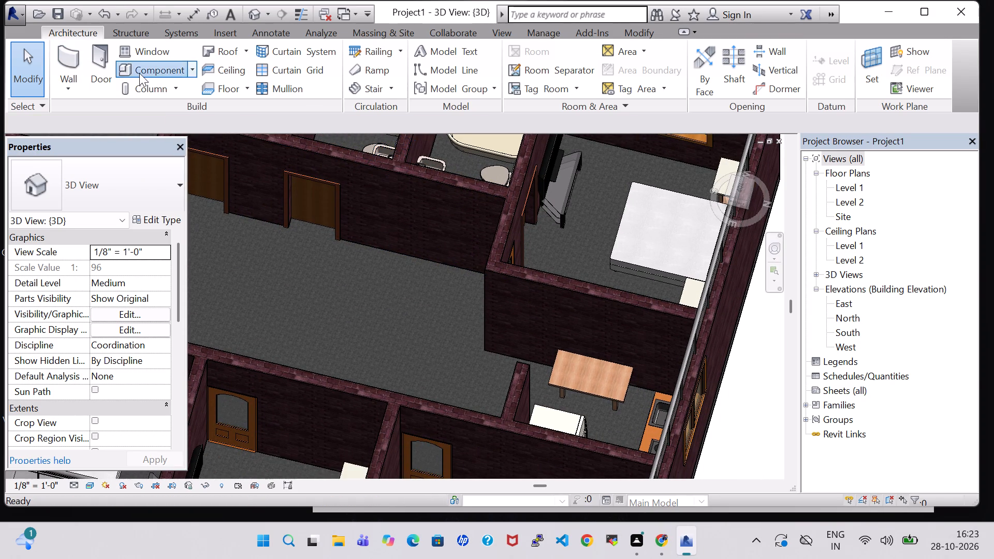
click(631, 77)
scroll(571, 270, down, 1)
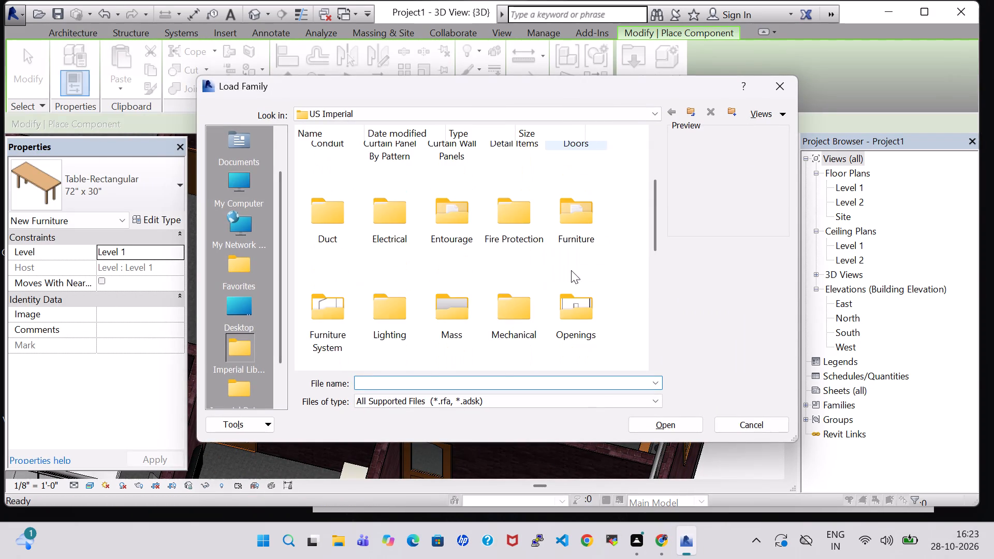
scroll(397, 261, down, 2)
double_click(397, 243)
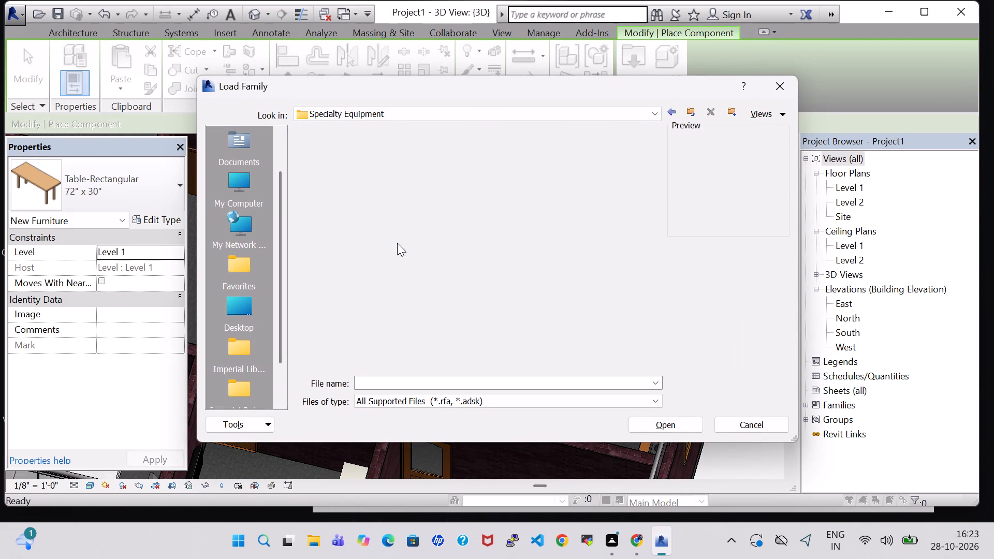
double_click(384, 185)
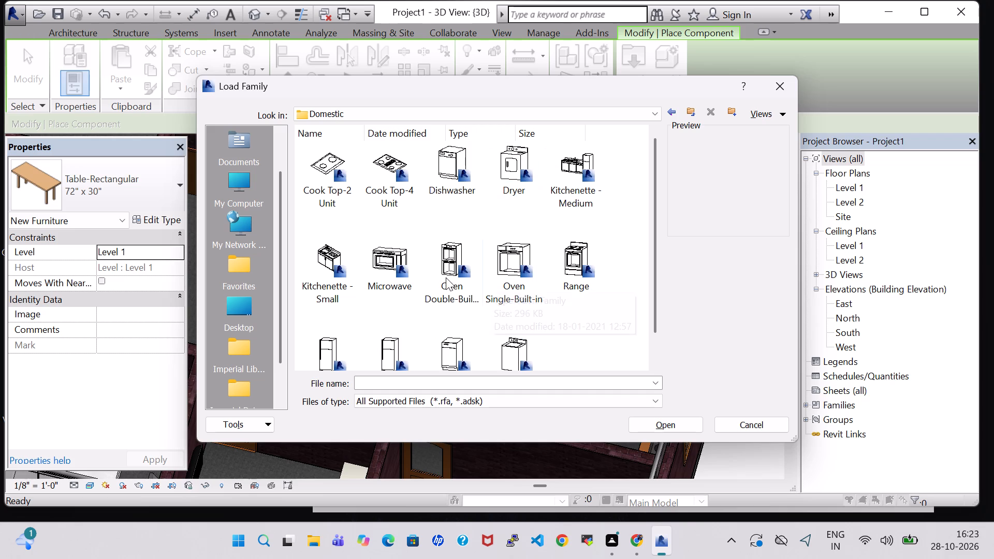
click(398, 264)
click(689, 429)
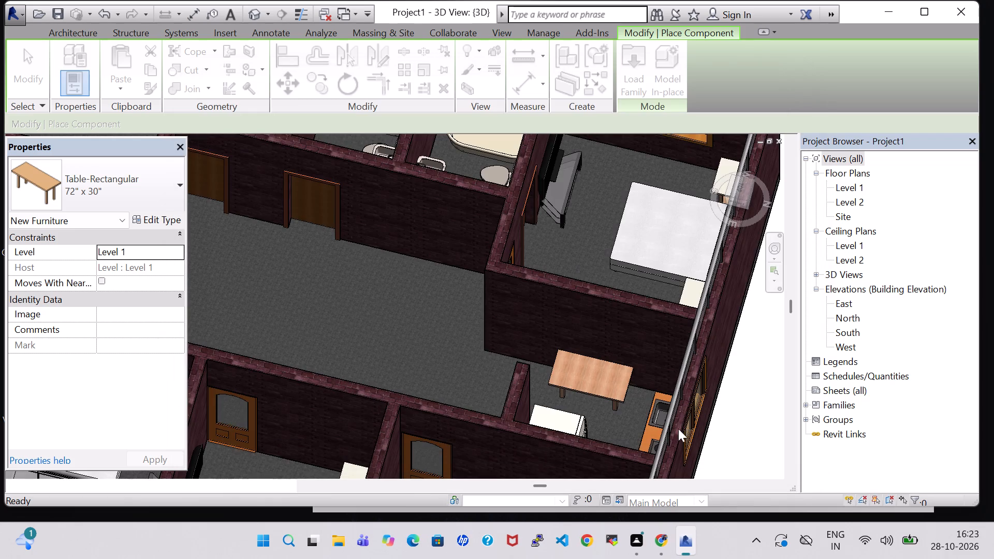
Place the 30" x 16" x 18" Microwave on the kitchen table, rotated to run along the table's length.
scroll(549, 394, up, 3)
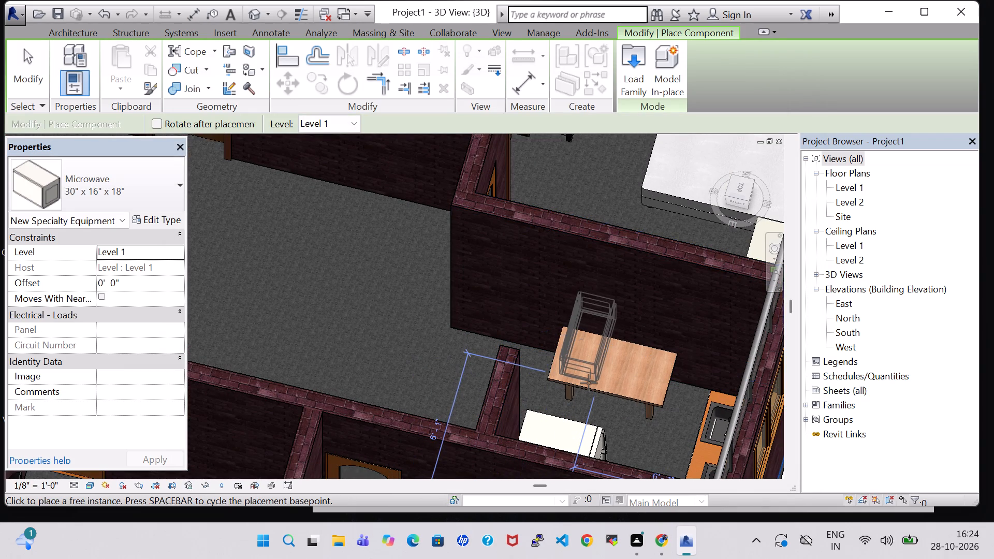
key(space)
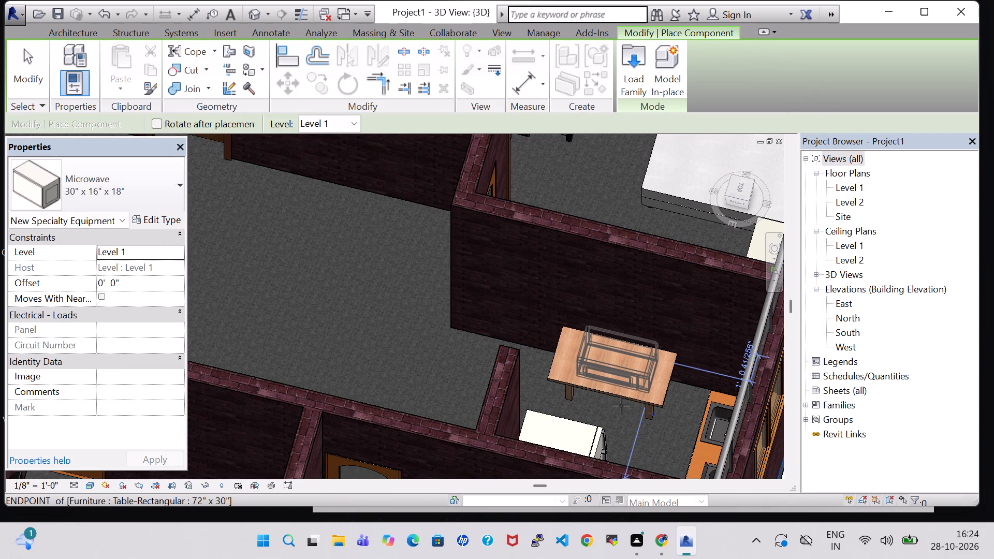
click(621, 406)
key(Escape)
key(Escape)
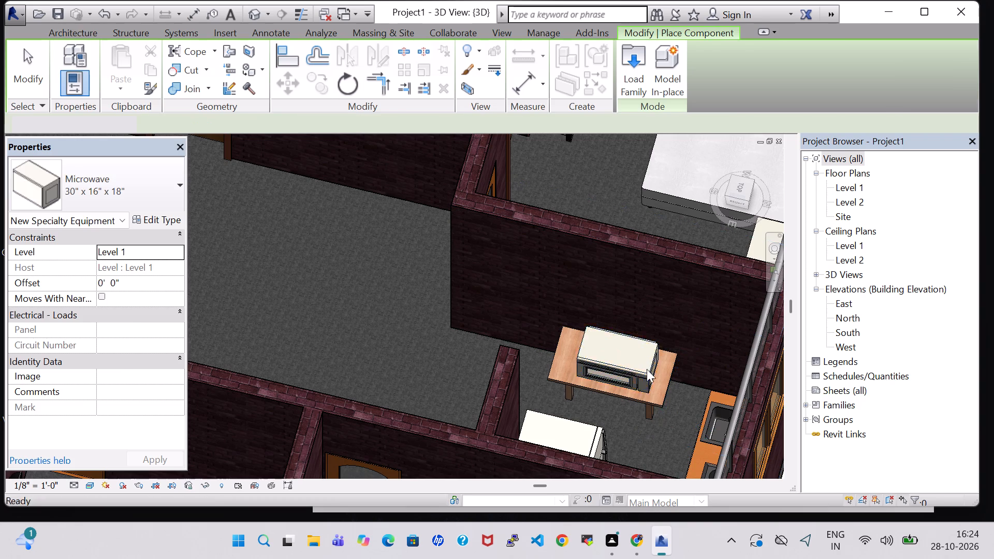
key(Escape)
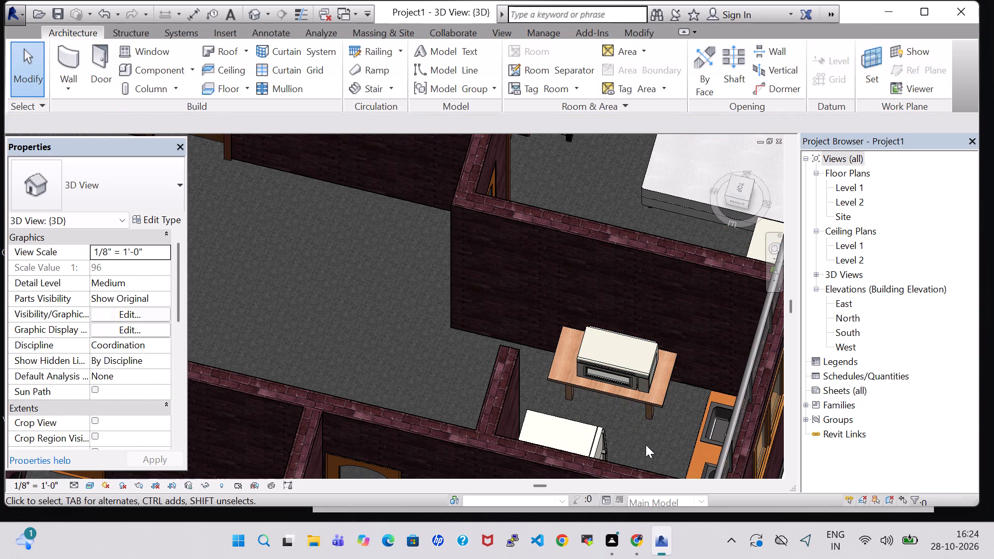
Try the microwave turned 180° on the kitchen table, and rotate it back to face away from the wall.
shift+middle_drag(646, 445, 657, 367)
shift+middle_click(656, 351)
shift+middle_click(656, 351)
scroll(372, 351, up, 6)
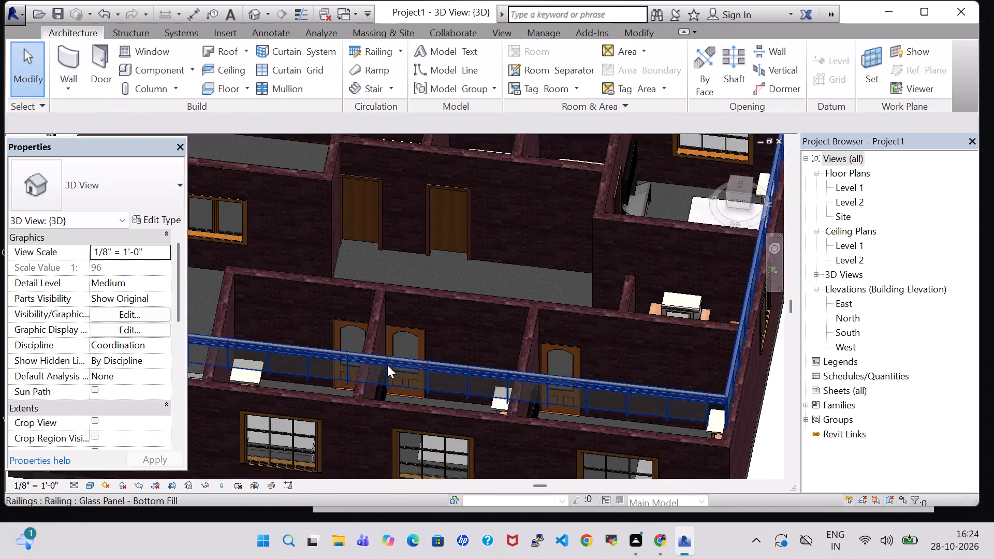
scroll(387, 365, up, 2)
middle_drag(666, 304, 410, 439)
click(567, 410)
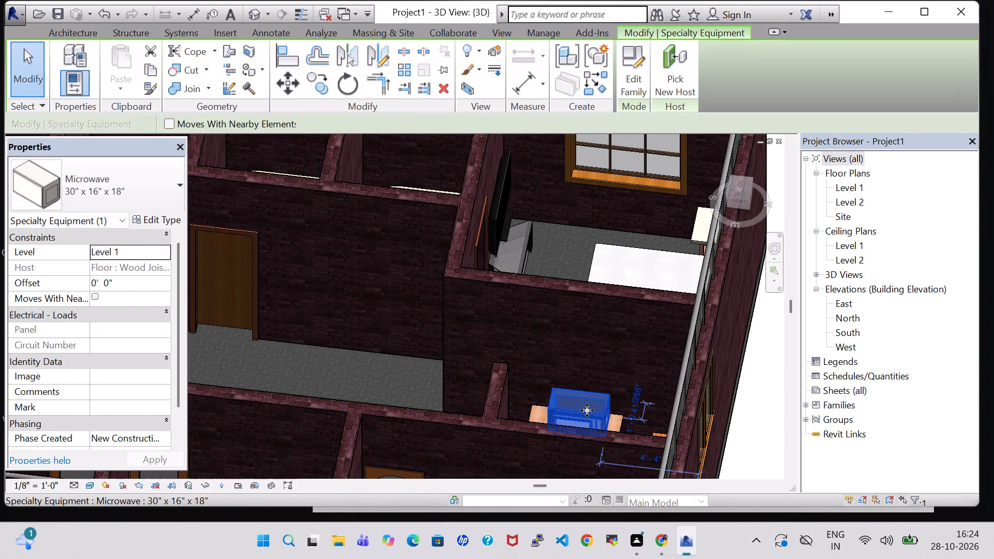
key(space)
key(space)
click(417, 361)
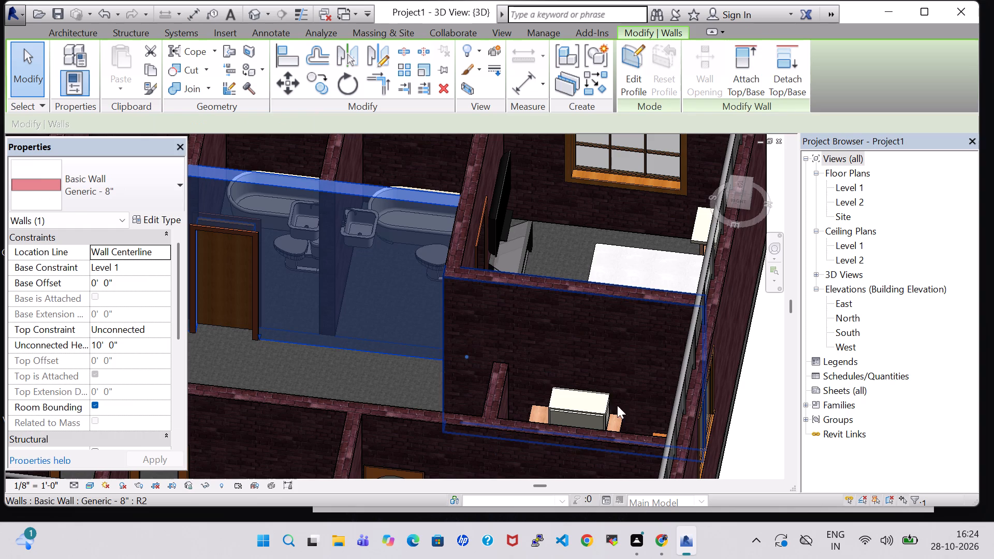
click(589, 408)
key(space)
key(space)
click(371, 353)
Examine the 3D model from above and from the front to check the furniture layout in the kitchen and bedrooms.
scroll(371, 353, down, 2)
click(682, 378)
shift+middle_drag(682, 377, 680, 462)
shift+scroll(681, 404, down, 1)
shift+middle_drag(697, 410, 705, 381)
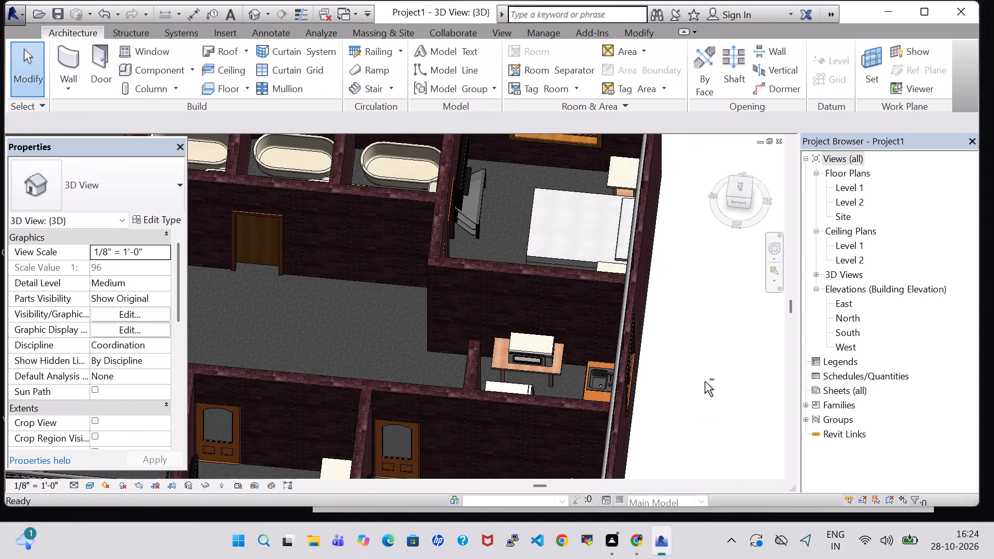
middle_drag(678, 381, 757, 380)
scroll(640, 379, down, 3)
shift+middle_drag(443, 365, 507, 372)
shift+scroll(510, 368, down, 6)
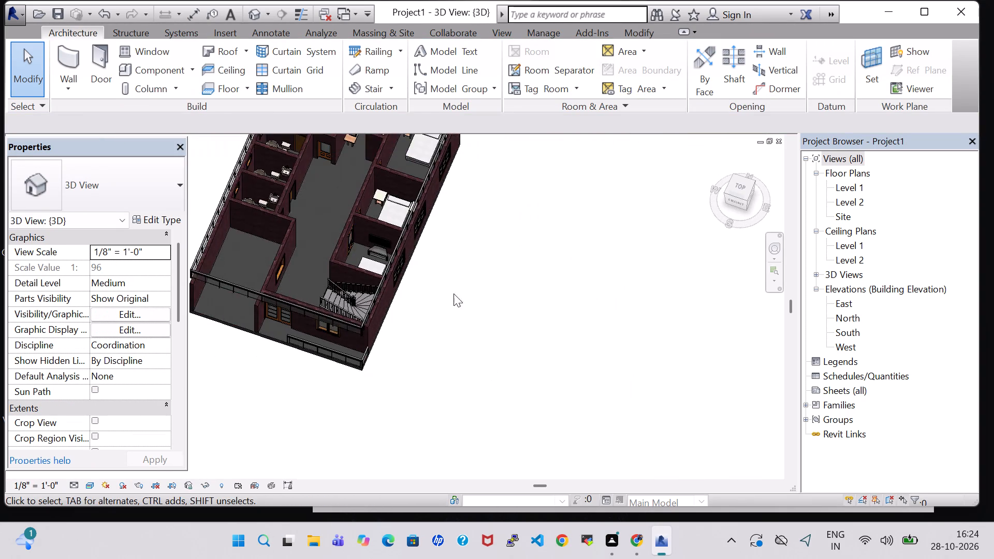
shift+middle_drag(452, 289, 522, 298)
middle_drag(453, 244, 613, 415)
shift+middle_drag(555, 363, 510, 318)
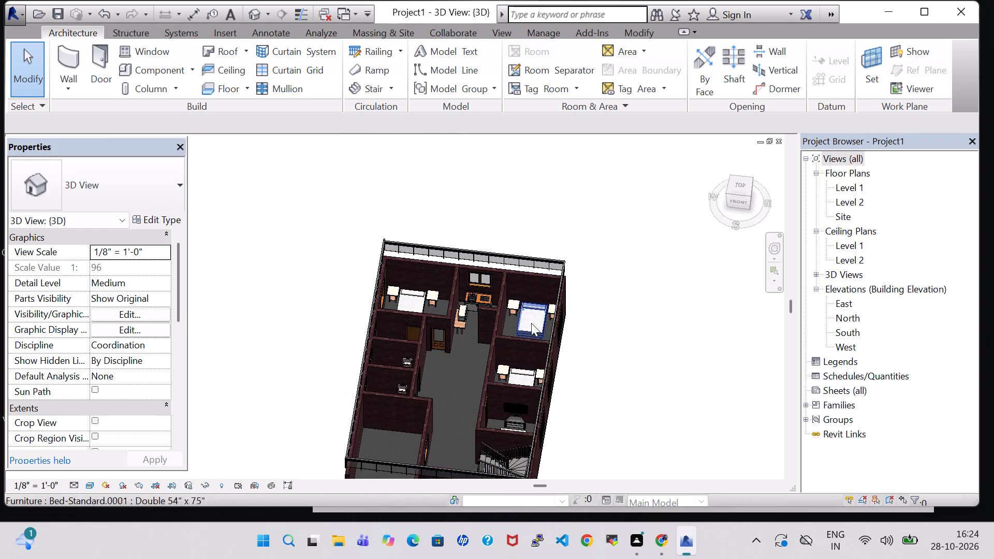
middle_drag(604, 416, 605, 361)
shift+middle_drag(601, 264, 611, 304)
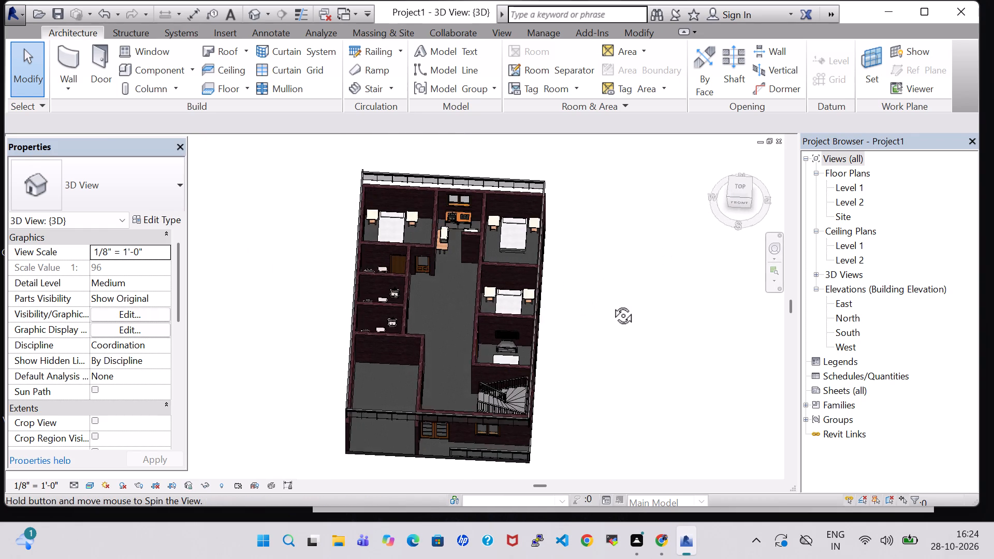
shift+middle_drag(611, 304, 611, 322)
Nudge the microwave towards the wall and away from the kitchenette so it sits centred on the kitchen table.
scroll(444, 239, up, 7)
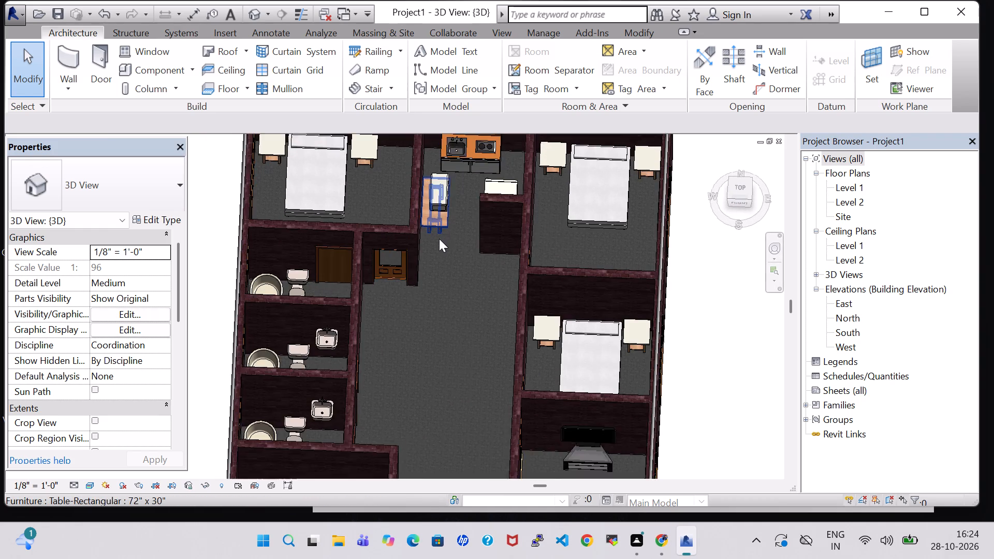
click(439, 188)
click(440, 204)
key(Left)
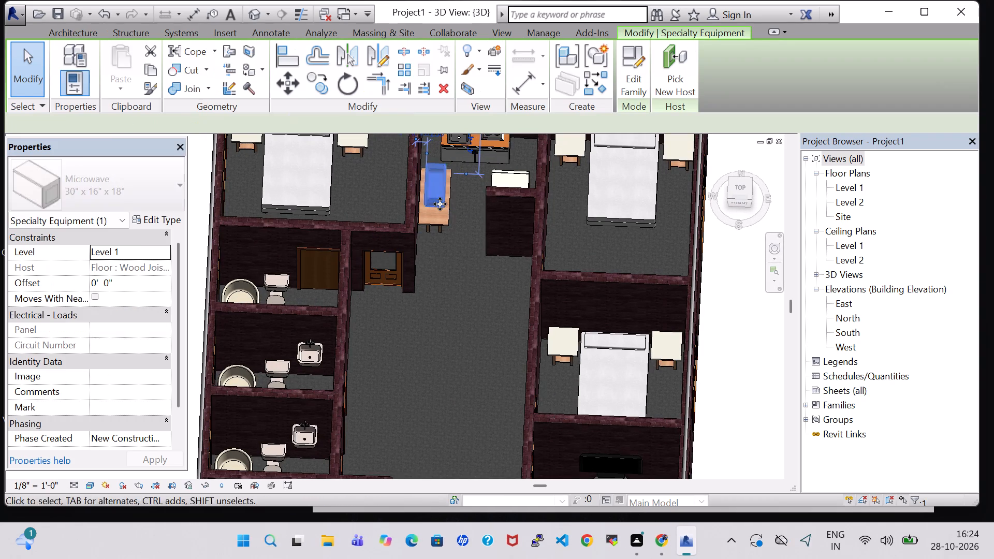
key(Down)
key(Down)
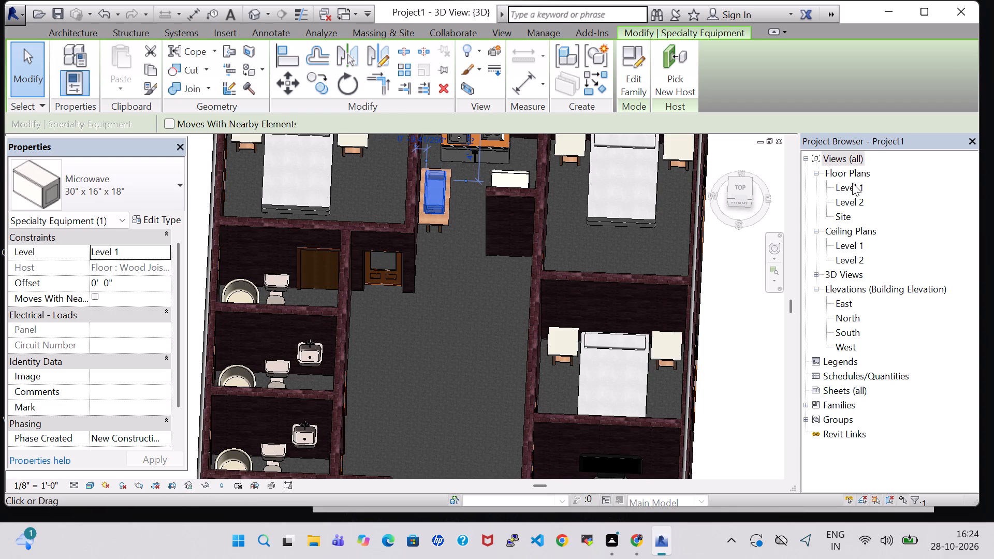
Open the Level 1 floor plan to check the microwave's position on the kitchen table.
double_click(851, 182)
scroll(467, 252, down, 6)
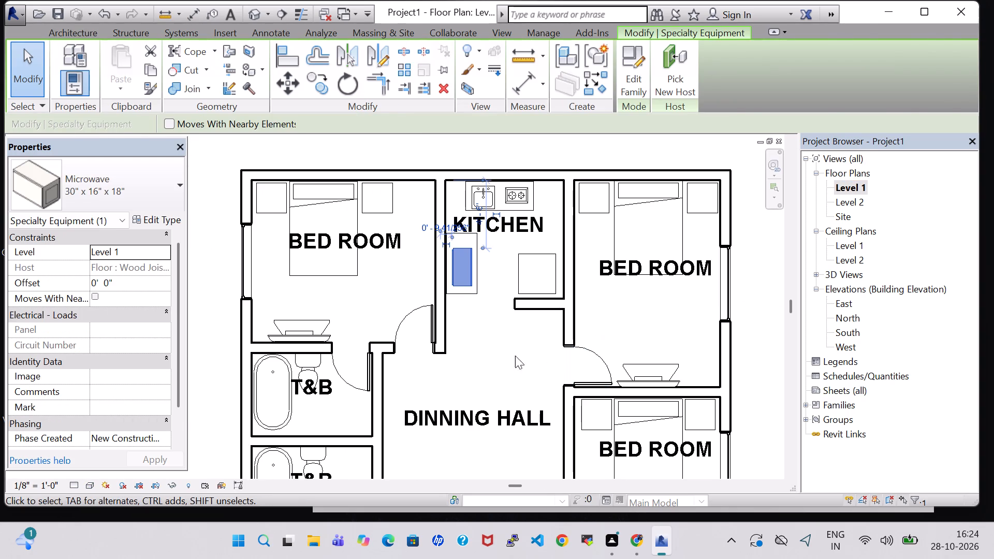
Nudge the BED ROOM tag of the bedroom above the T&B rooms down and slightly left so it sits below the bed.
click(493, 354)
scroll(501, 346, down, 5)
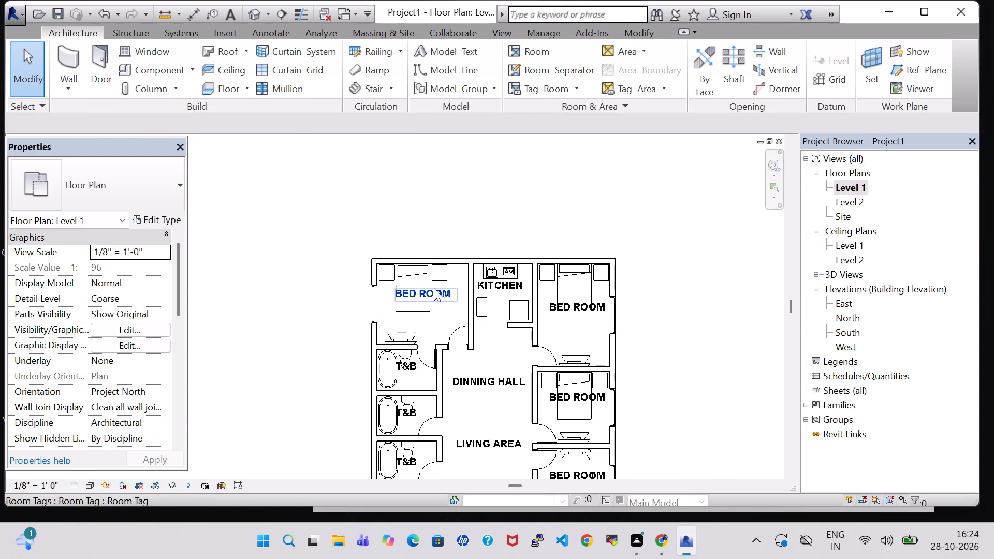
click(434, 288)
key(Down)
key(Down)
key(Down)
key(Down)
key(Down)
key(Down)
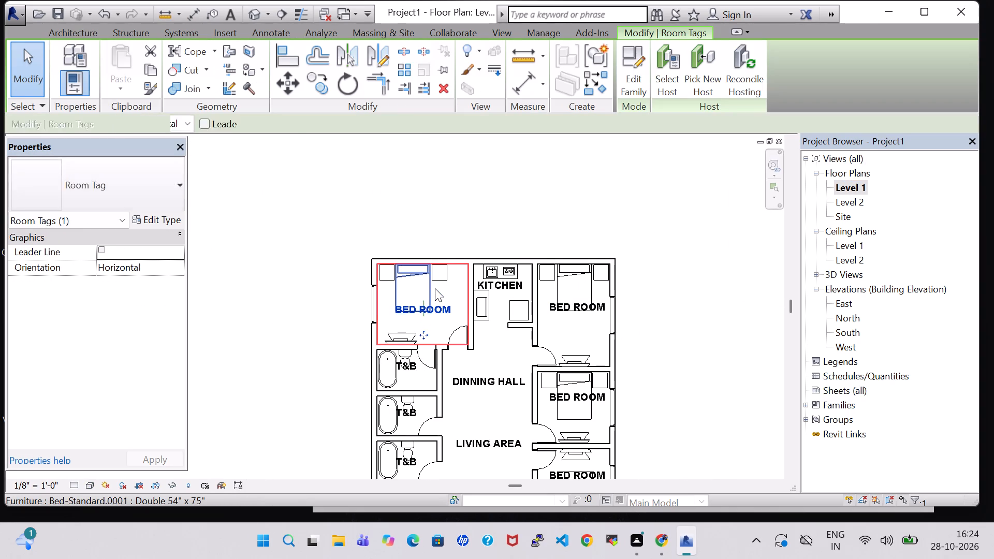
key(Down)
key(Down)
key(Left)
key(Left)
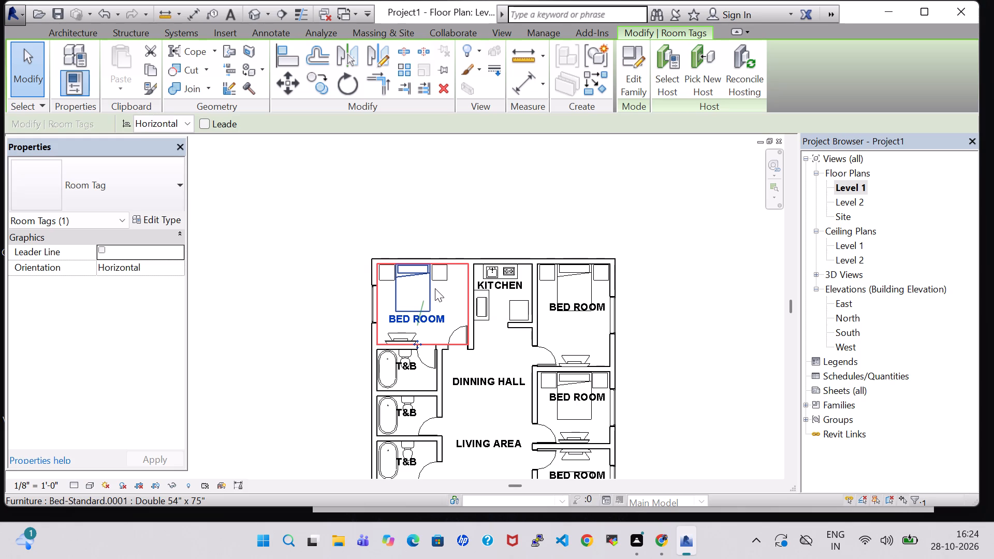
click(671, 308)
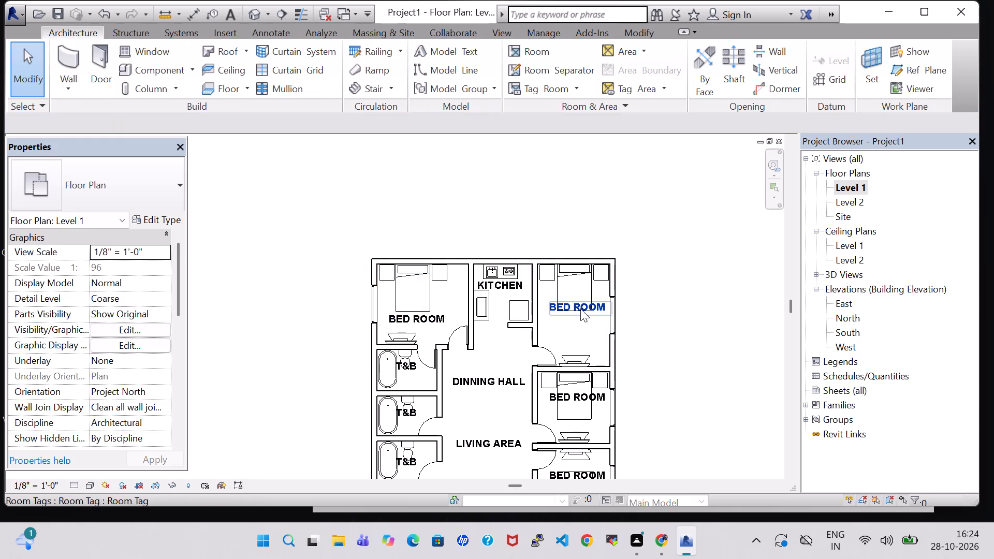
Nudge the BED ROOM tag of the bedroom on the refrigerator side of the kitchen down so it sits below the bed.
click(589, 308)
key(Down)
key(Down)
key(Down)
key(Down)
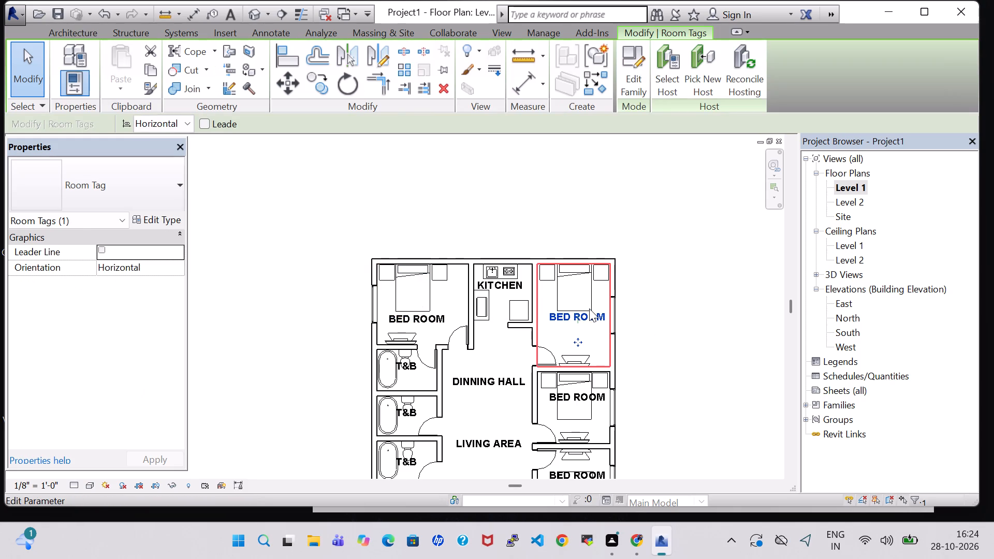
click(652, 323)
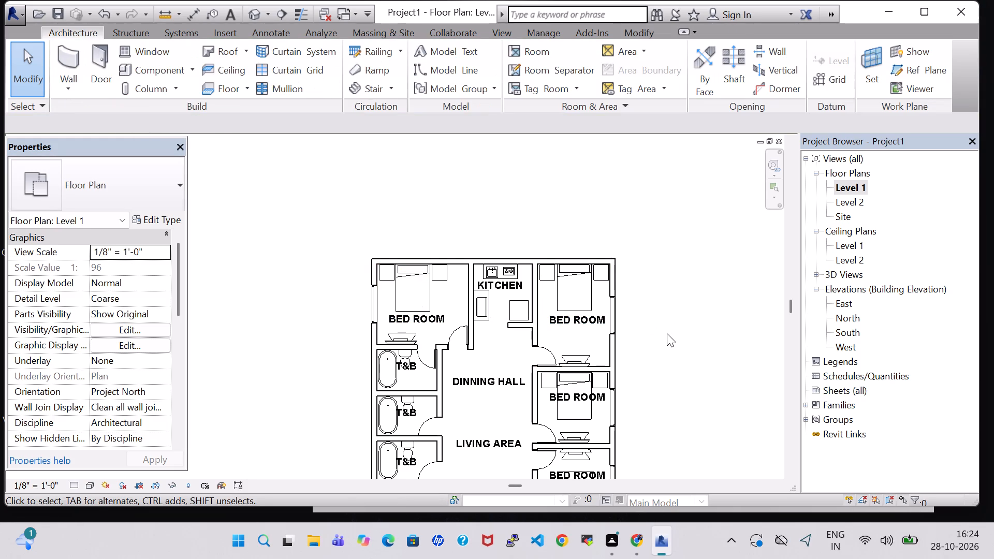
Nudge the T&B tag in the bathroom next to the parking area down and slightly right, clear of the toilet.
middle_click(667, 333)
middle_drag(667, 333, 663, 255)
scroll(331, 271, up, 15)
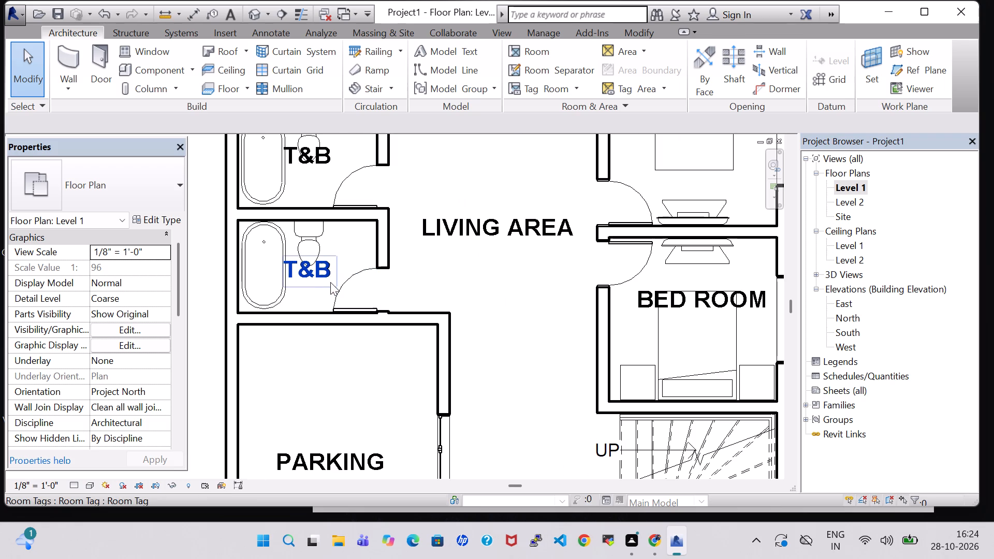
click(330, 277)
key(Down)
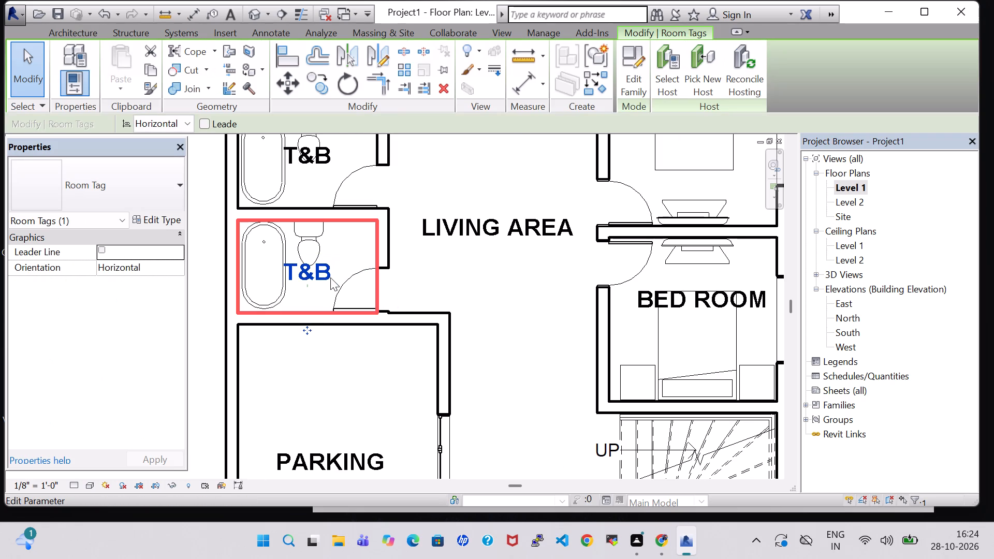
key(Down)
key(Right)
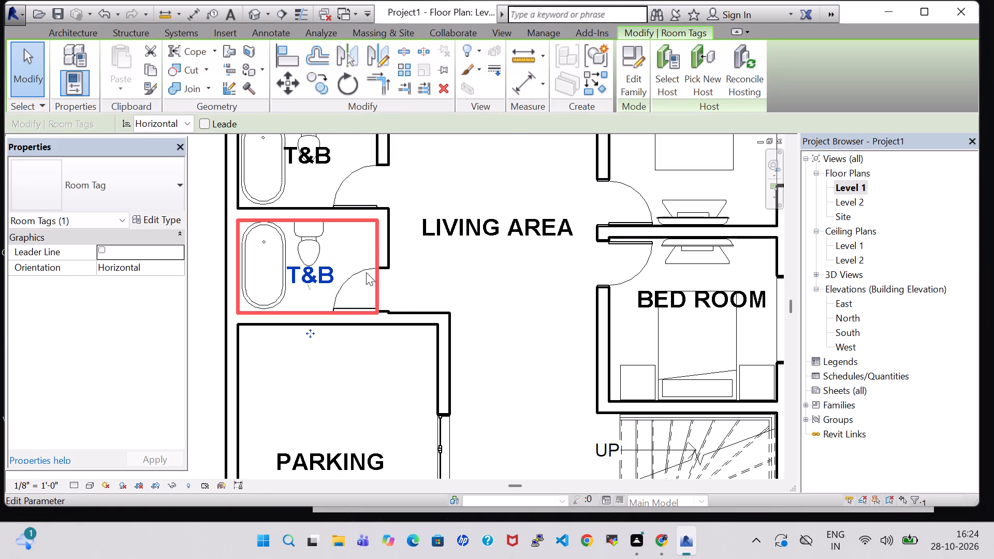
Nudge the T&B tag in the middle bathroom down and slightly right so it sits below the toilet.
click(320, 146)
key(Down)
key(Down)
key(Down)
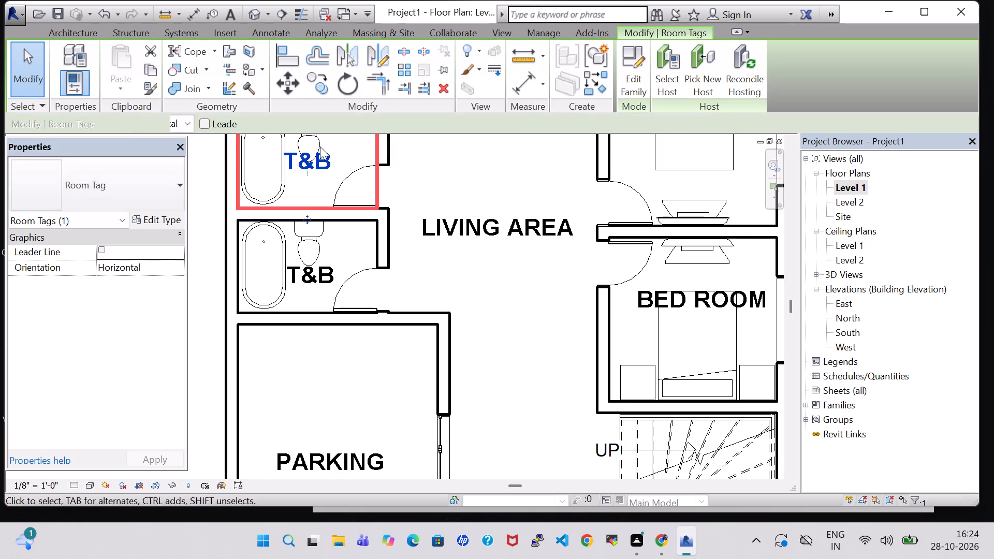
key(Down)
key(Down)
key(Down)
key(Right)
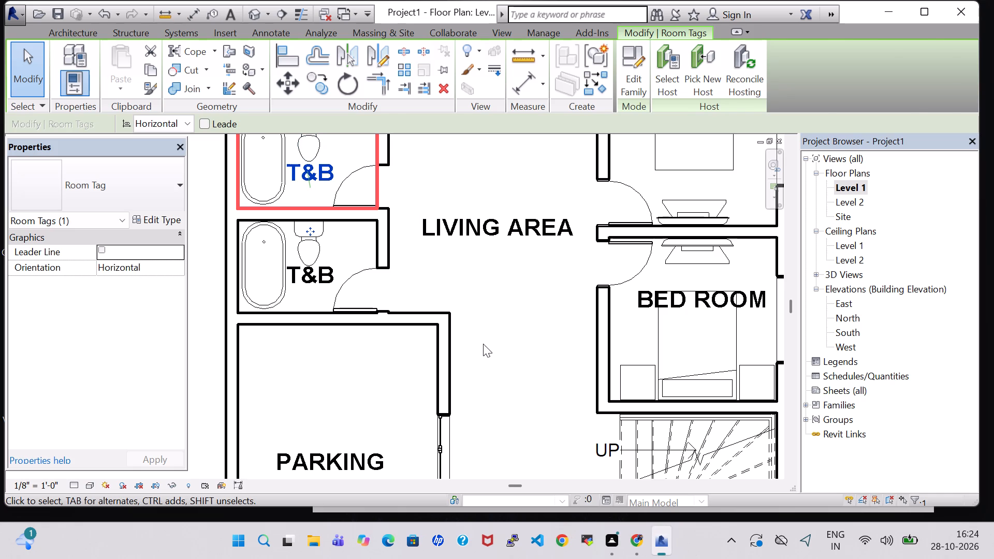
click(483, 344)
Nudge the T&B tag in the bathroom adjoining the bedroom down until it sits below the toilet.
middle_drag(495, 310, 540, 508)
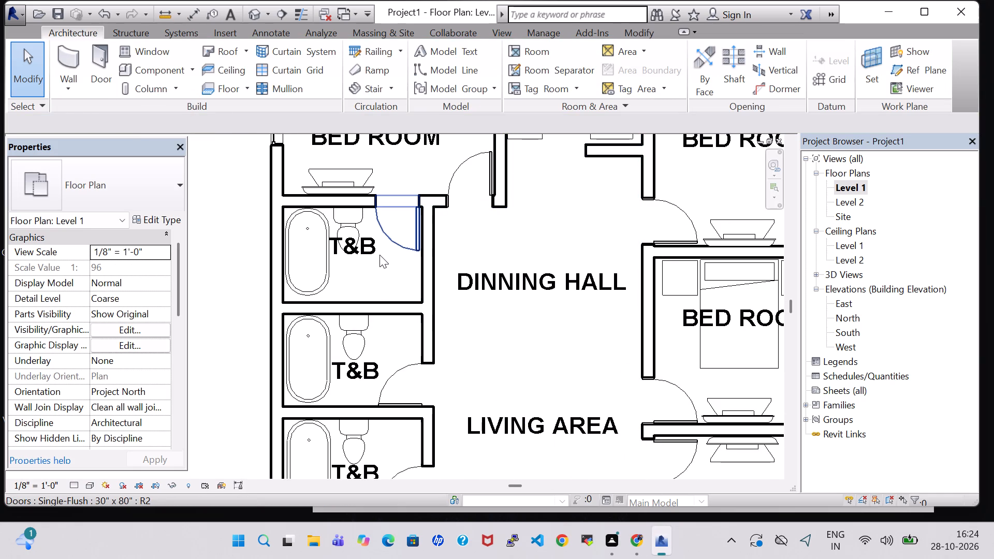
click(347, 249)
key(Down)
key(Down)
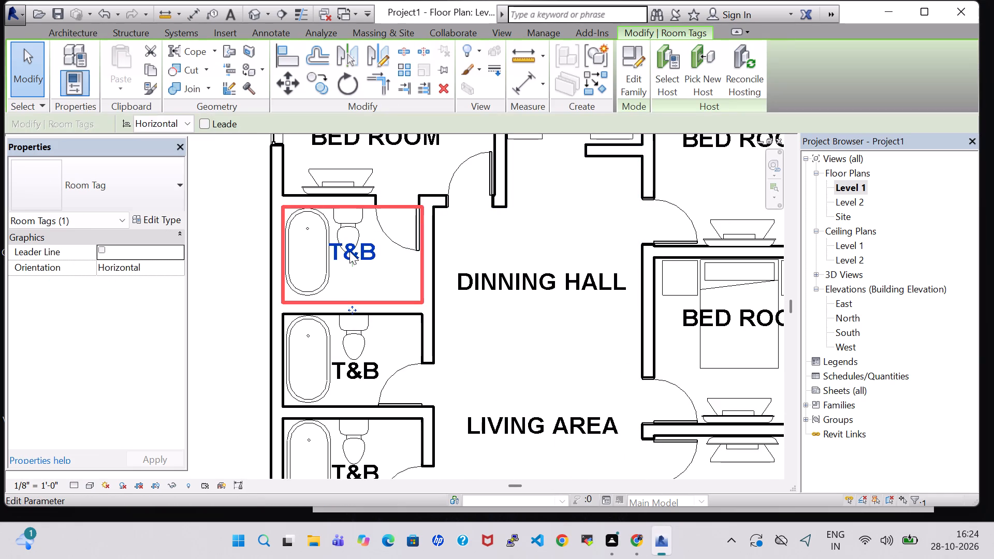
key(Down)
key(Down)
key(Down)
key(Down)
key(Down)
key(Up)
key(Right)
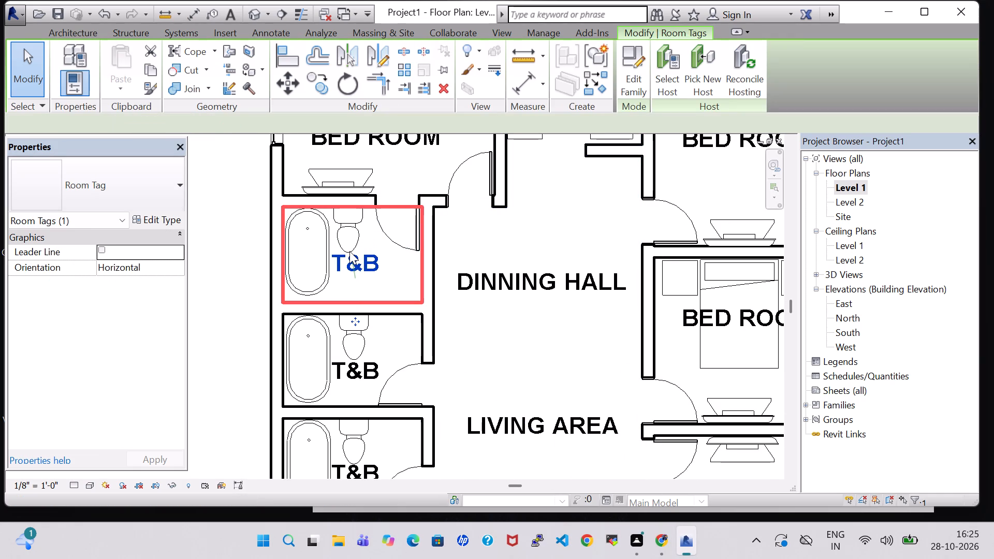
key(Up)
key(Left)
click(220, 304)
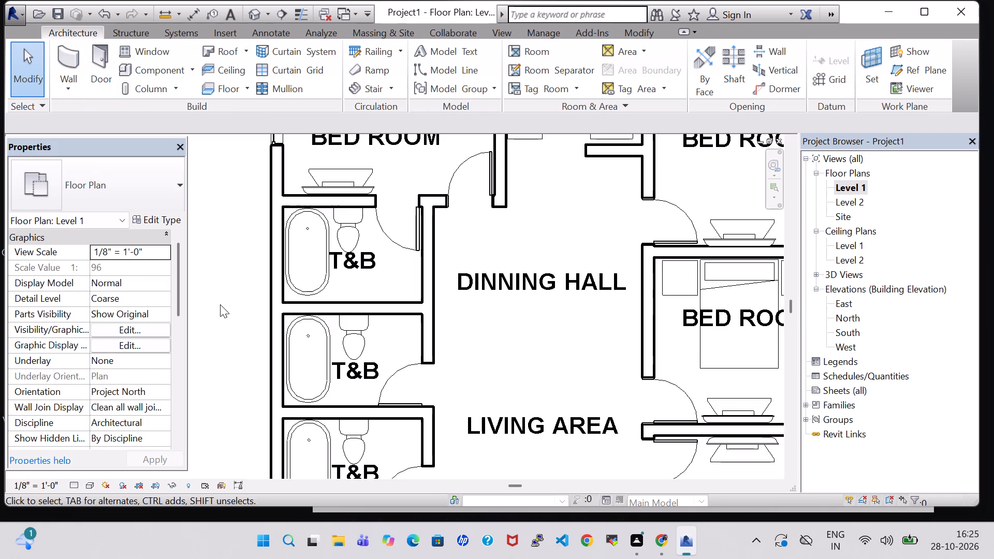
Nudge the rectangular kitchen table under the microwave one increment down, away from the kitchenette.
scroll(218, 313, down, 5)
middle_drag(650, 328, 639, 306)
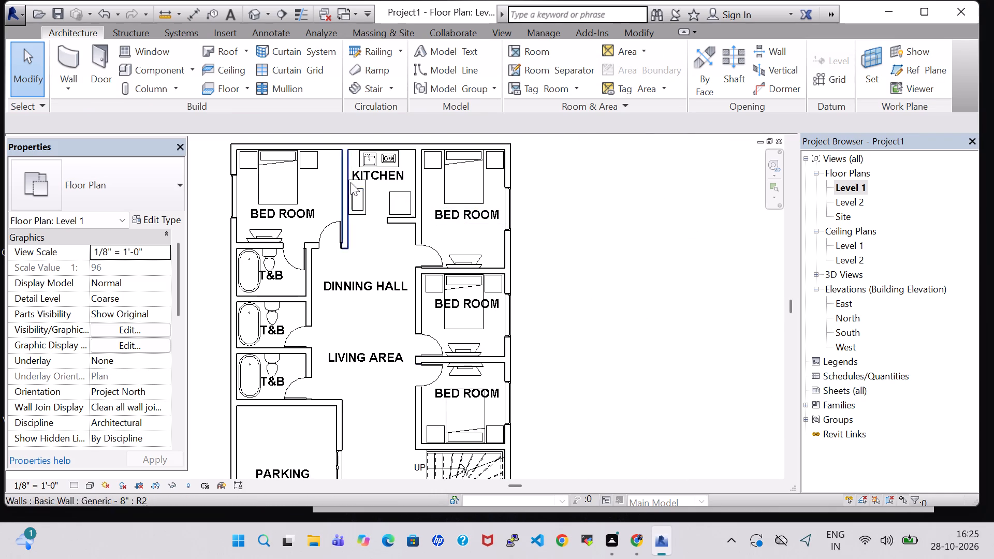
scroll(349, 215, up, 5)
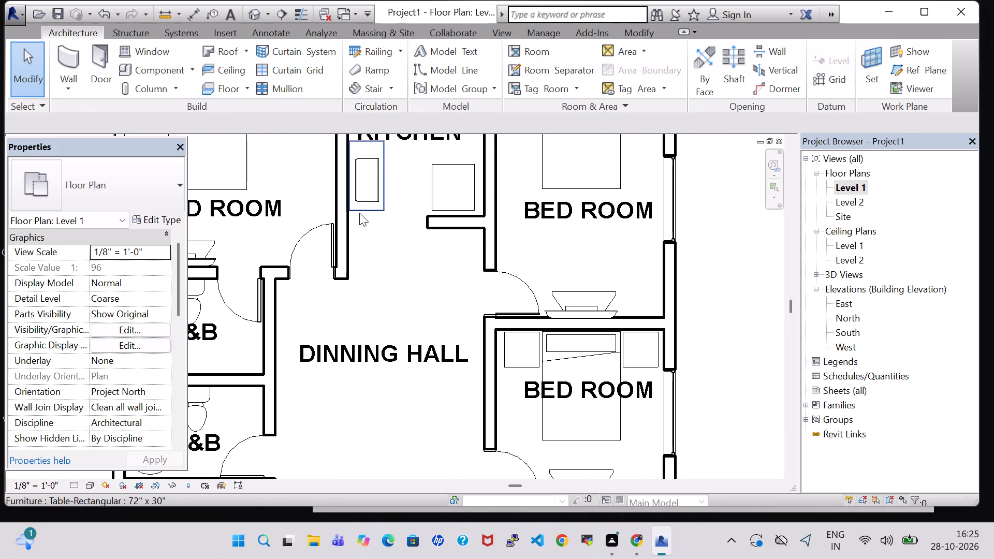
click(359, 213)
key(Down)
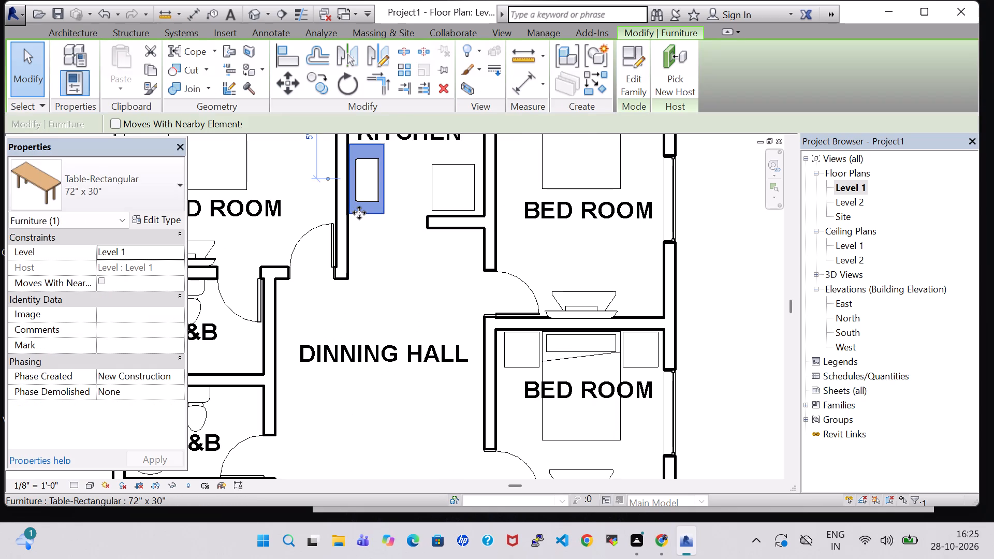
click(733, 289)
Load the RPC Beetle car family from the US Imperial library's Entourage folder.
scroll(733, 289, down, 2)
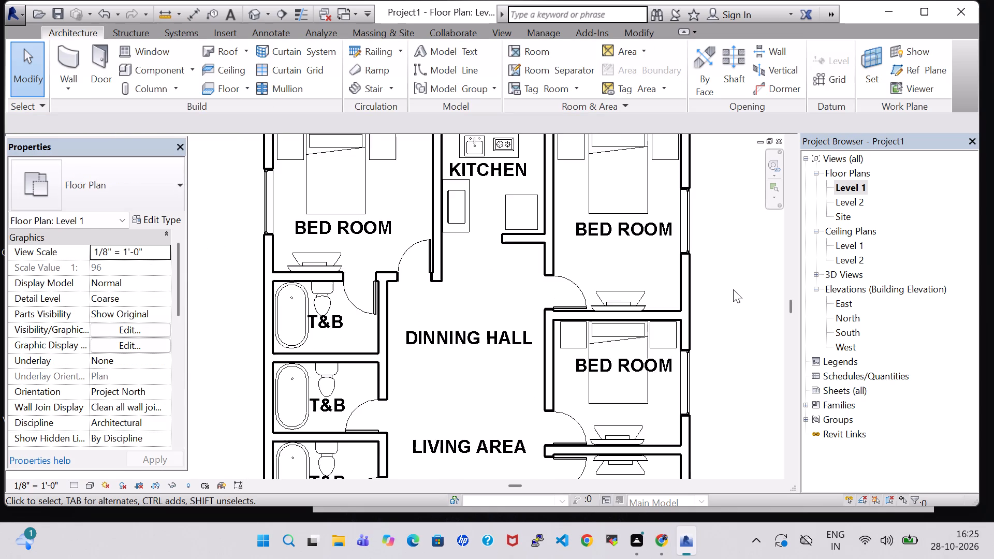
scroll(733, 289, down, 1)
middle_drag(733, 289, 696, 285)
scroll(696, 285, down, 1)
middle_drag(695, 318, 666, 253)
scroll(666, 253, down, 2)
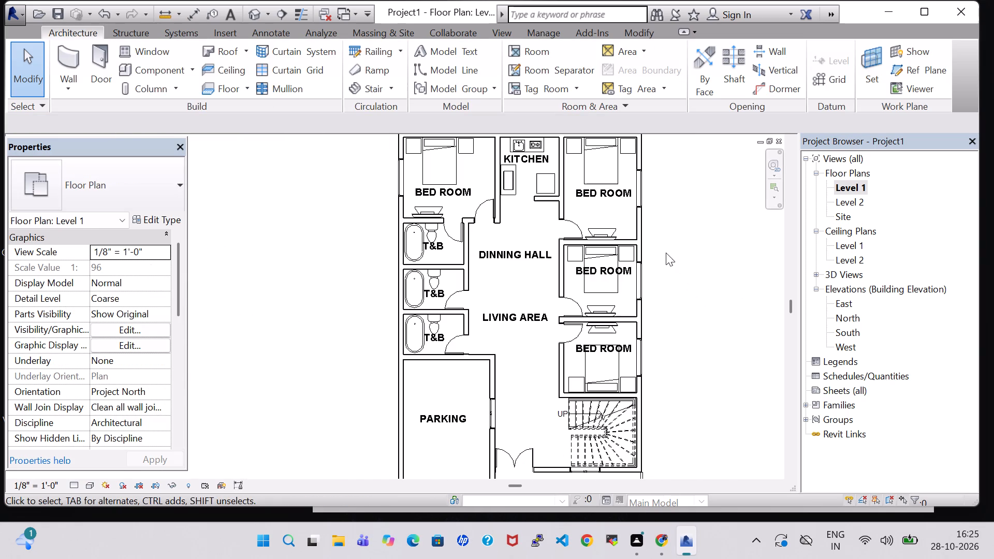
middle_drag(674, 319, 658, 293)
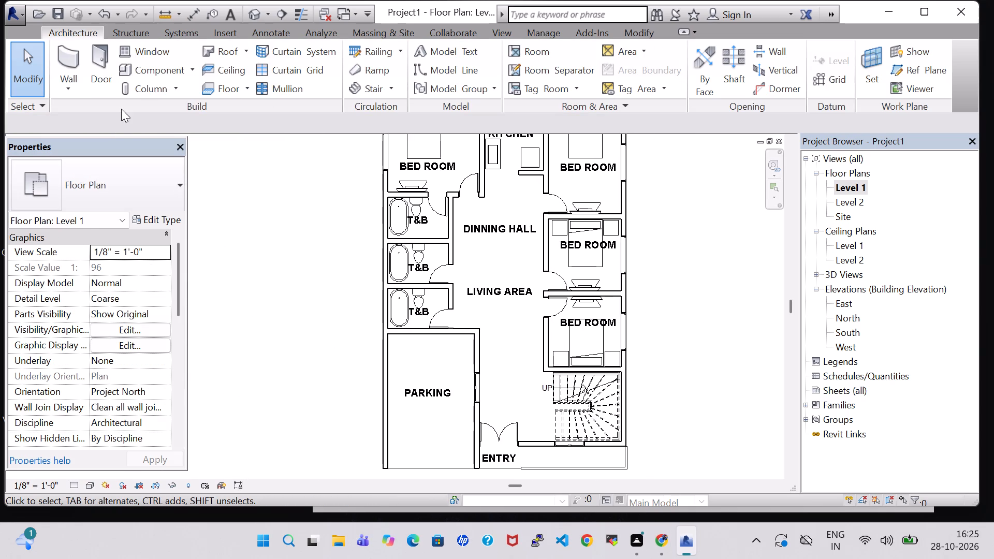
click(147, 75)
click(632, 92)
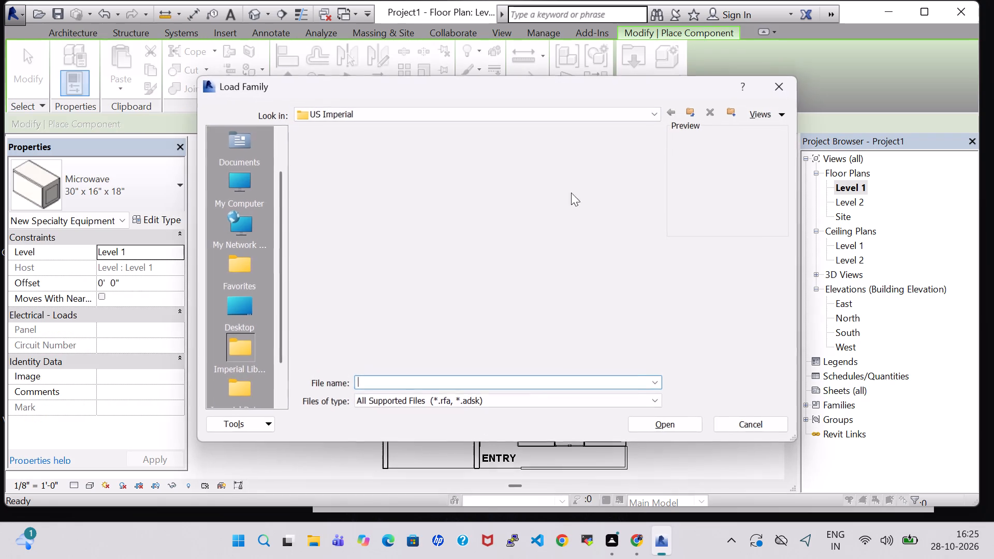
scroll(552, 235, down, 2)
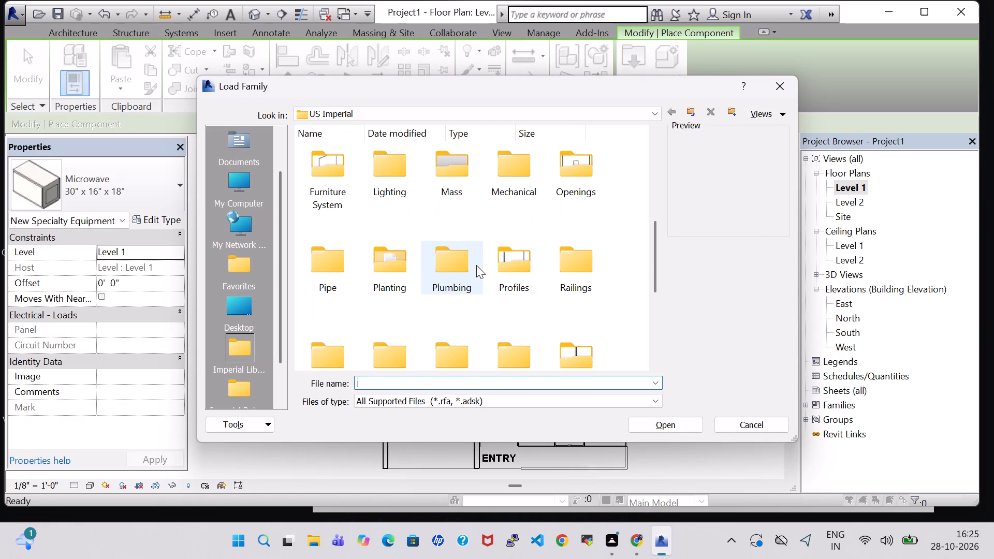
scroll(476, 265, down, 1)
scroll(476, 265, up, 1)
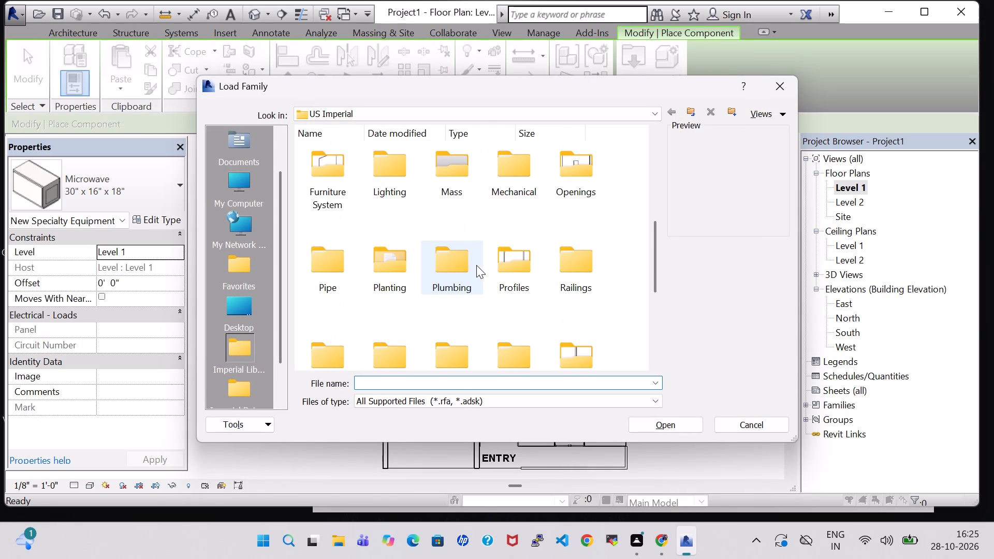
scroll(428, 261, up, 1)
double_click(473, 219)
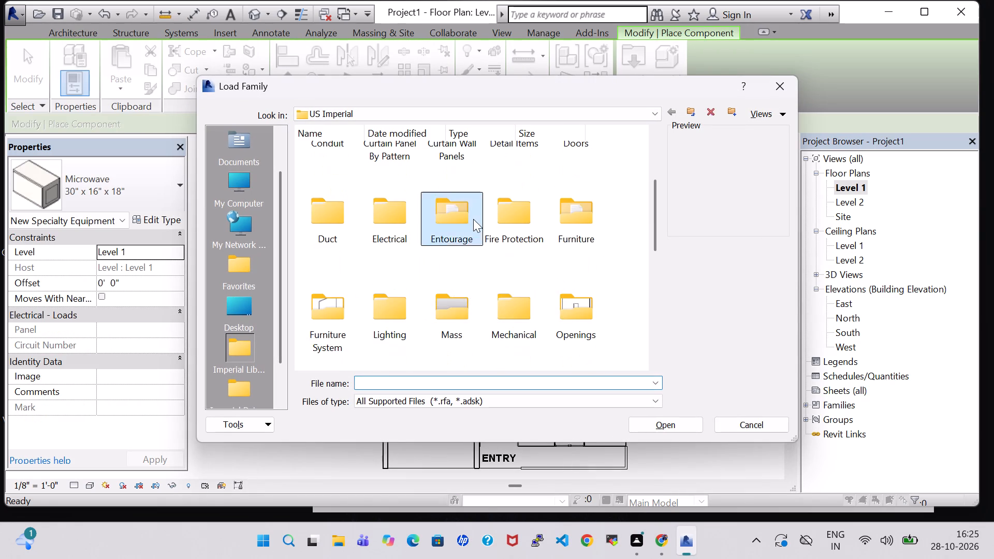
click(337, 175)
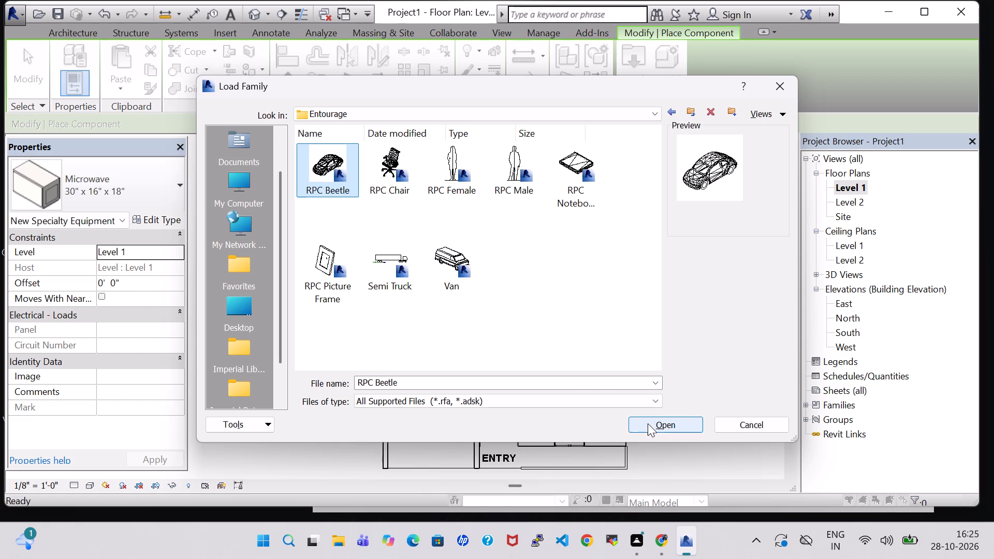
click(648, 423)
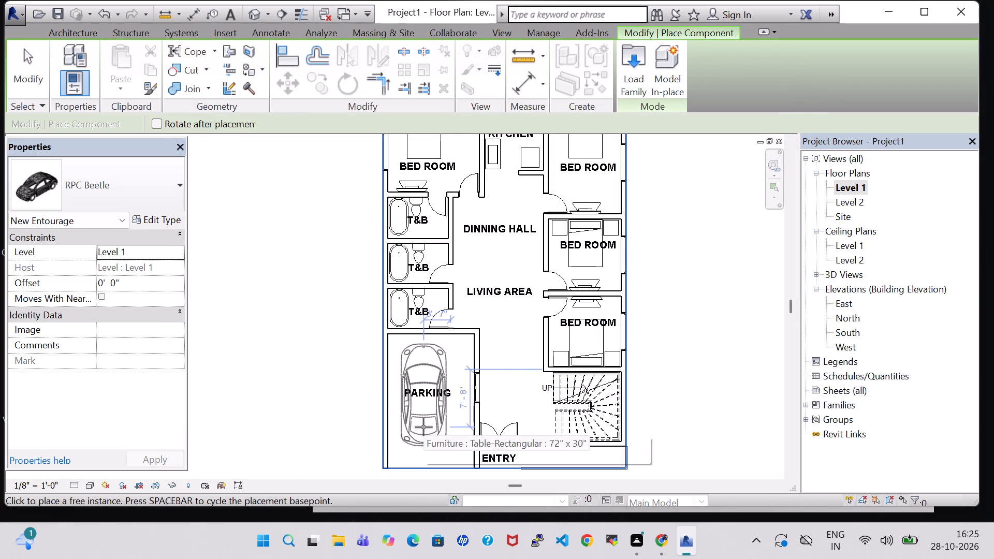
Place one RPC Beetle lengthwise in the middle of the PARKING area and end the placement.
click(428, 431)
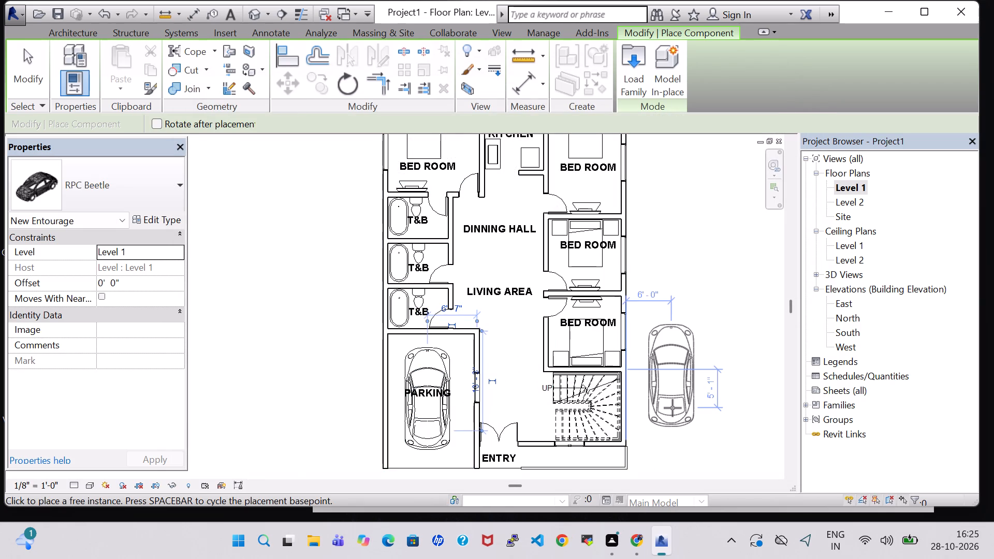
key(Escape)
key(Escape)
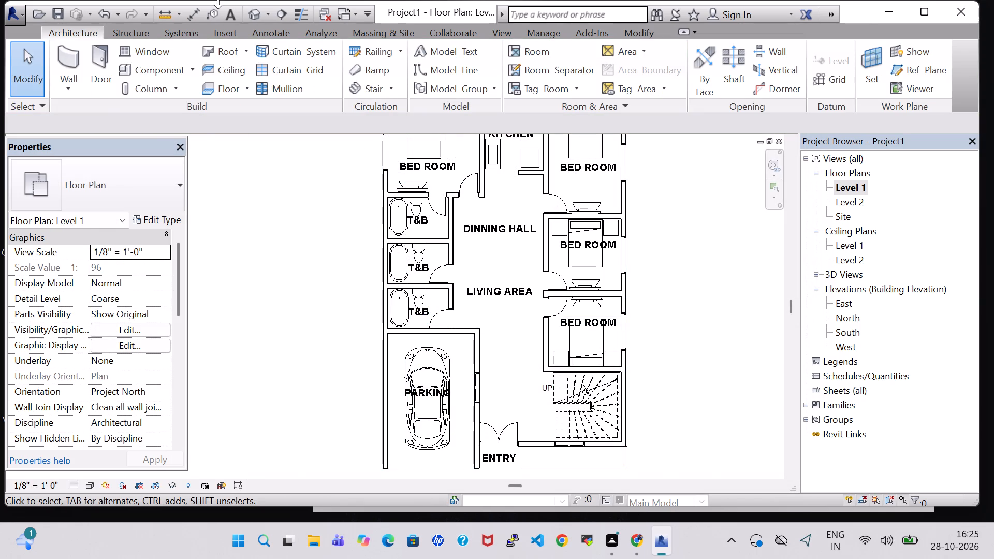
Open the 3D view, dismissing the save reminder, and examine the parked car and room furniture from above and from the front.
click(248, 16)
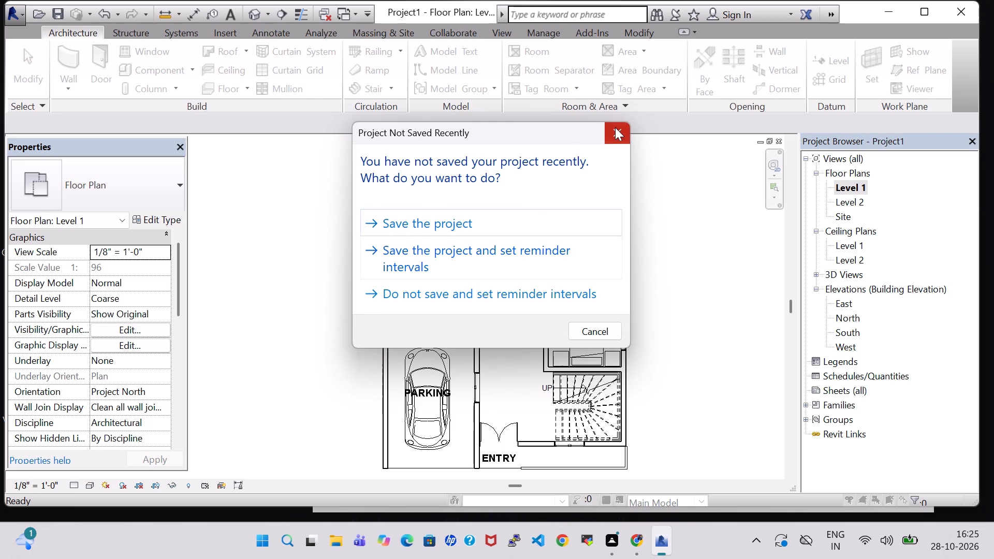
click(615, 127)
scroll(675, 372, down, 3)
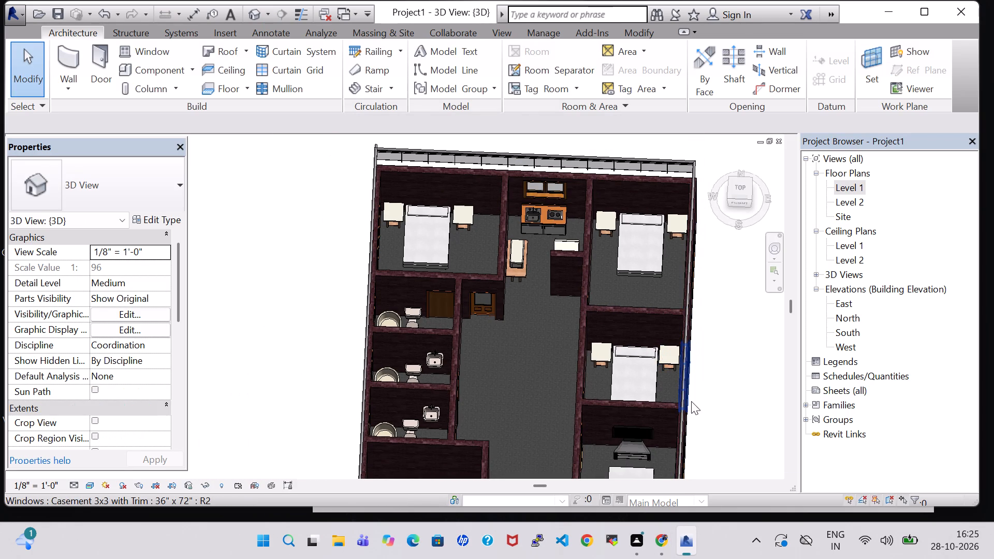
shift+middle_drag(691, 401, 689, 344)
middle_drag(709, 391, 669, 281)
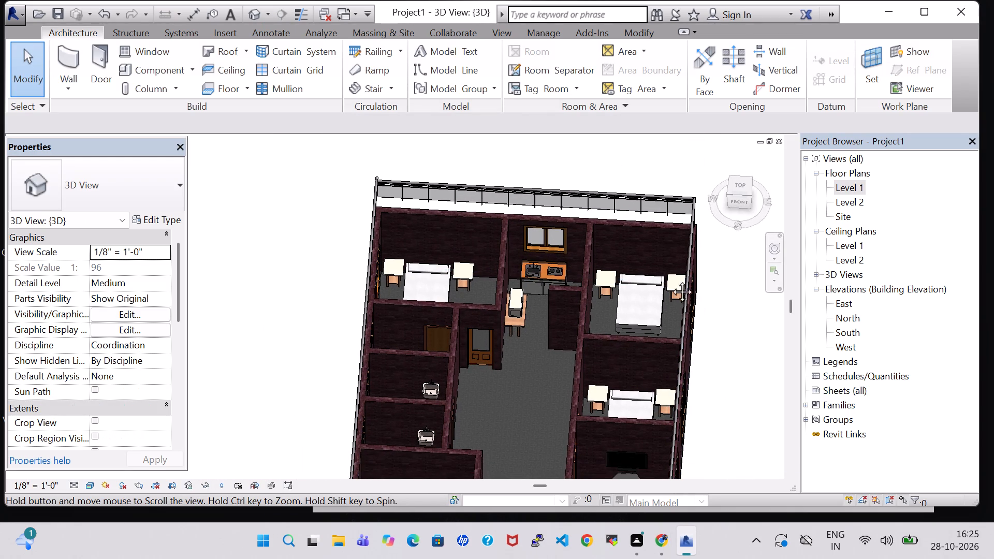
middle_drag(685, 372, 671, 287)
middle_drag(724, 403, 704, 346)
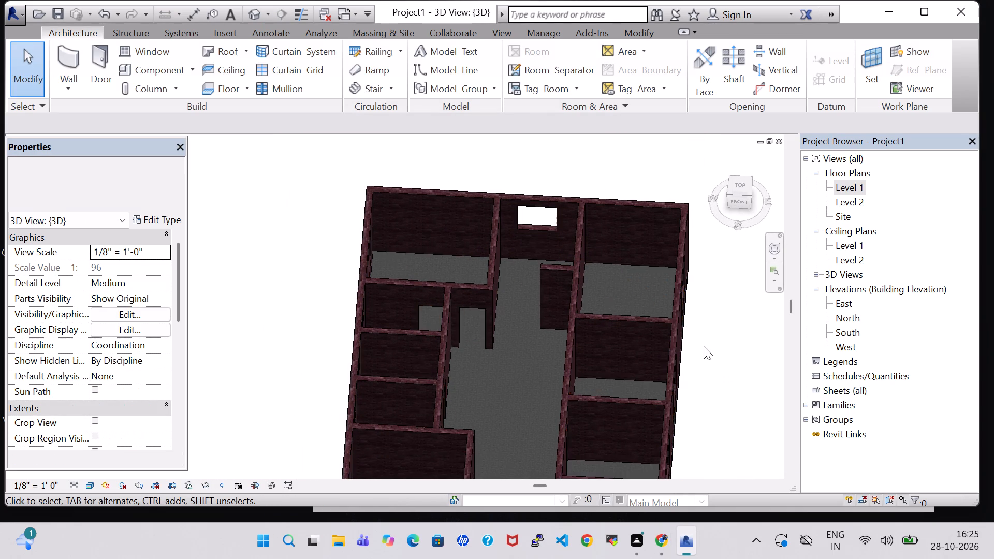
middle_drag(640, 368, 647, 270)
shift+middle_drag(650, 311, 650, 272)
shift+middle_drag(654, 282, 654, 363)
shift+middle_drag(640, 253, 640, 261)
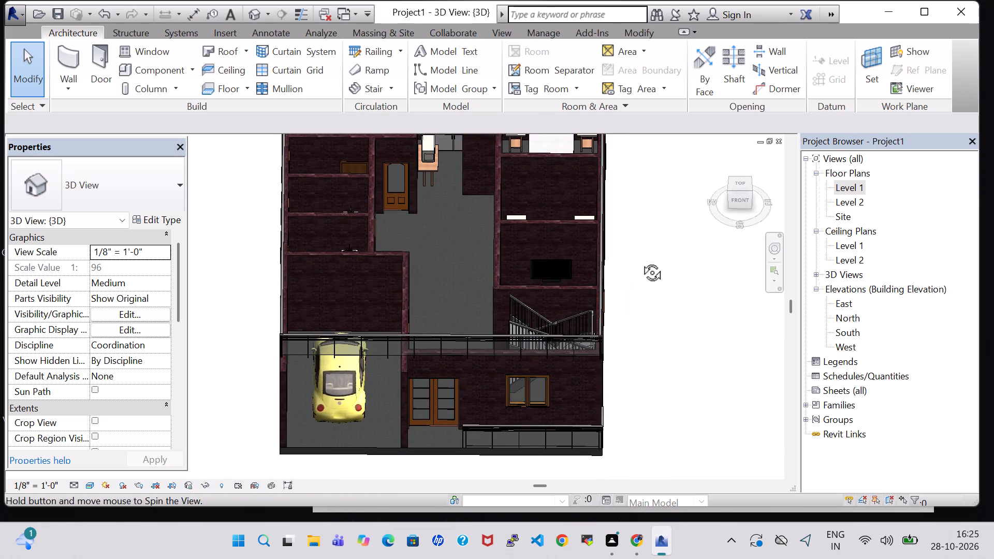
shift+middle_drag(640, 261, 641, 291)
Open the Level 1 floor plan again.
double_click(857, 189)
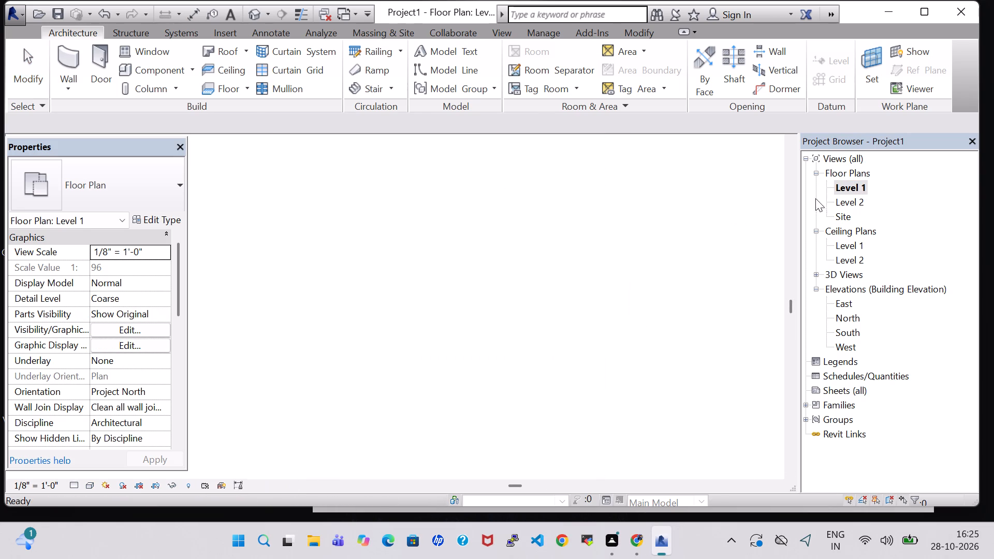
Nudge the BED ROOM tag in the middle east-side bedroom down to the foot of the bed.
scroll(647, 268, down, 3)
middle_drag(662, 241, 637, 274)
middle_drag(637, 274, 626, 276)
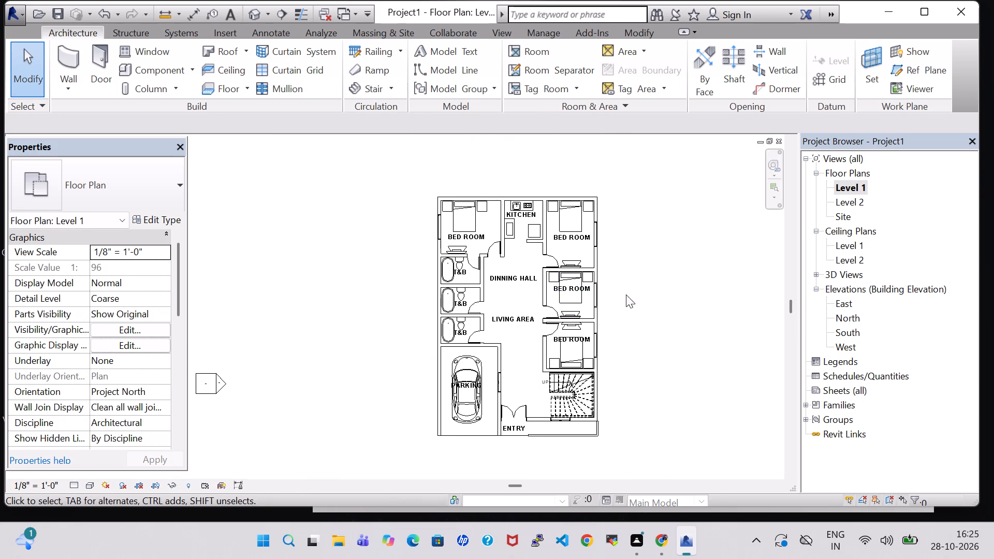
scroll(651, 310, up, 3)
middle_drag(651, 310, 622, 305)
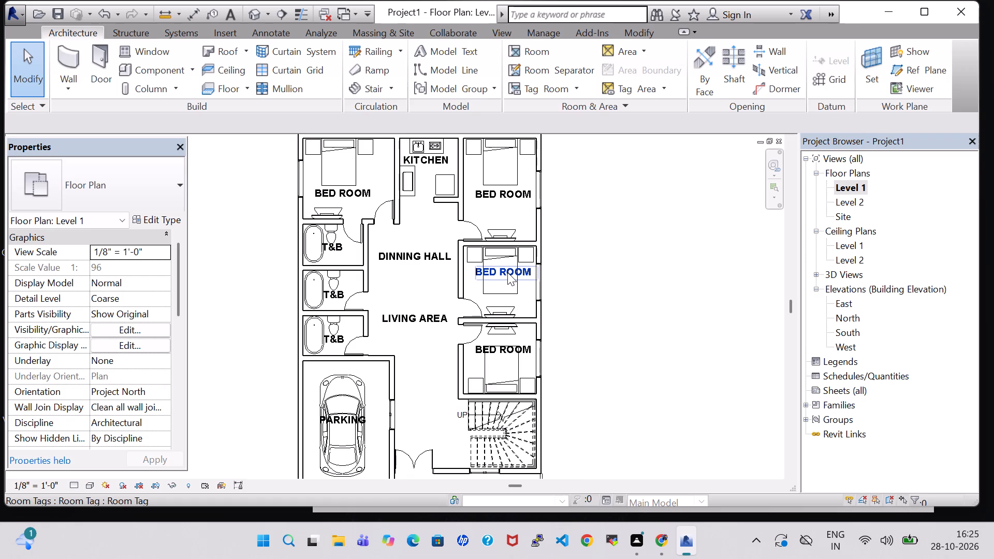
click(507, 272)
key(Down)
key(Down)
key(Down)
key(Down)
key(Down)
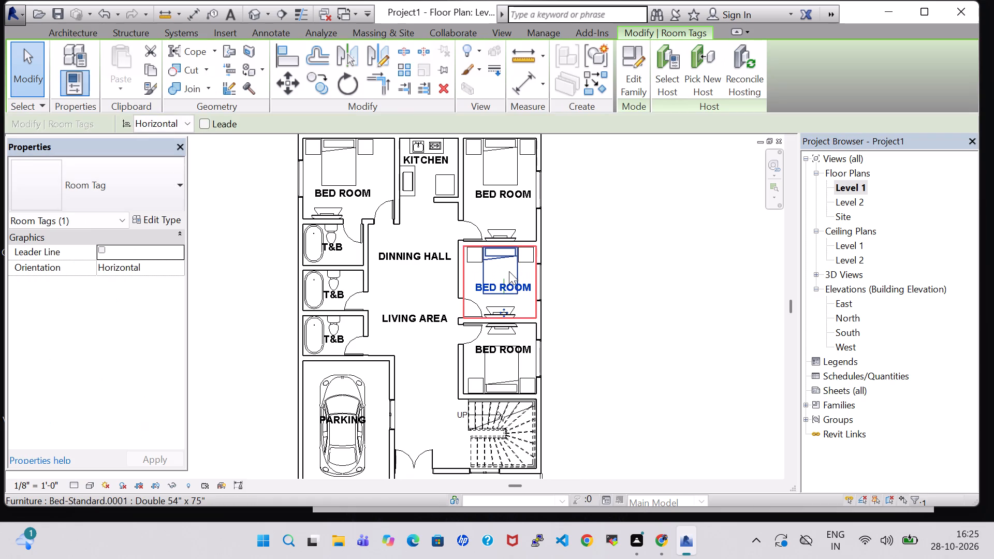
click(619, 293)
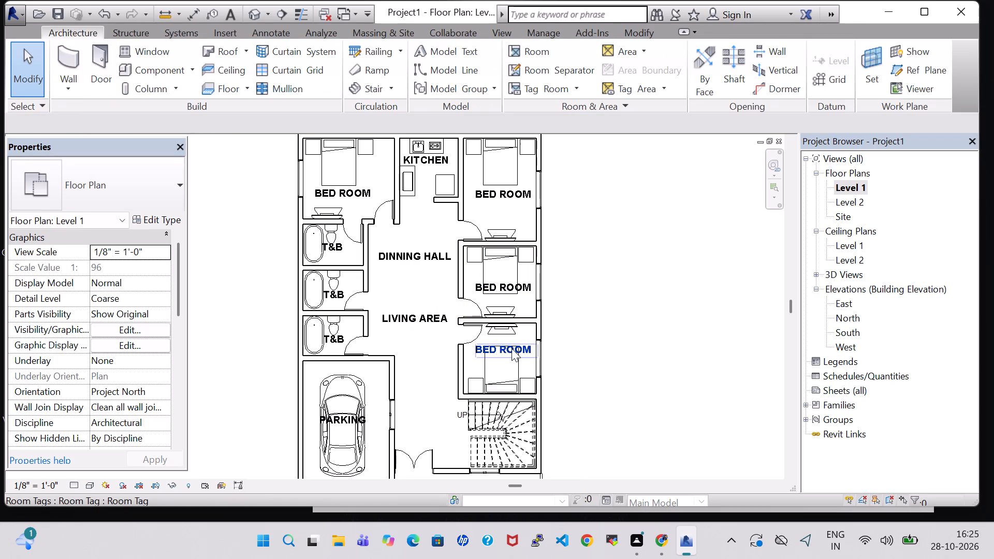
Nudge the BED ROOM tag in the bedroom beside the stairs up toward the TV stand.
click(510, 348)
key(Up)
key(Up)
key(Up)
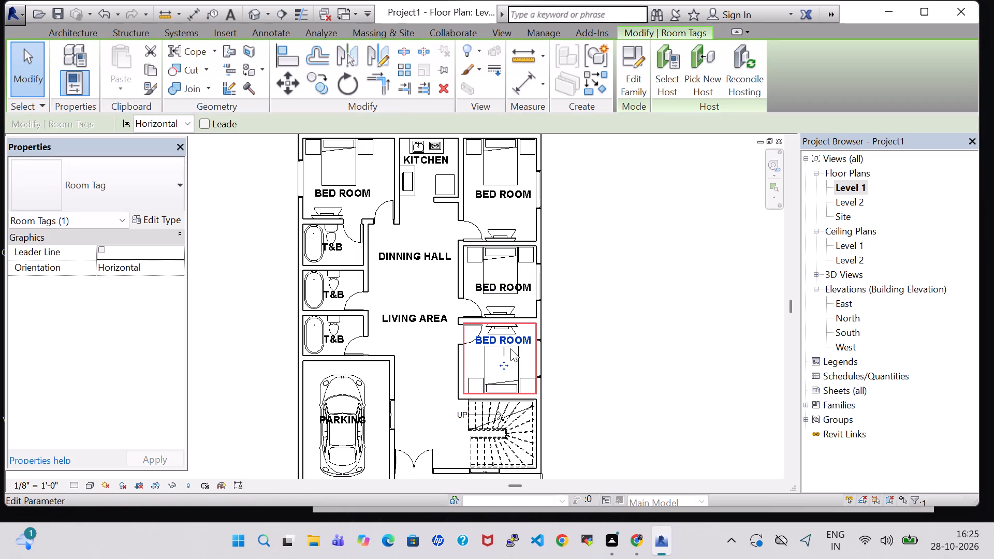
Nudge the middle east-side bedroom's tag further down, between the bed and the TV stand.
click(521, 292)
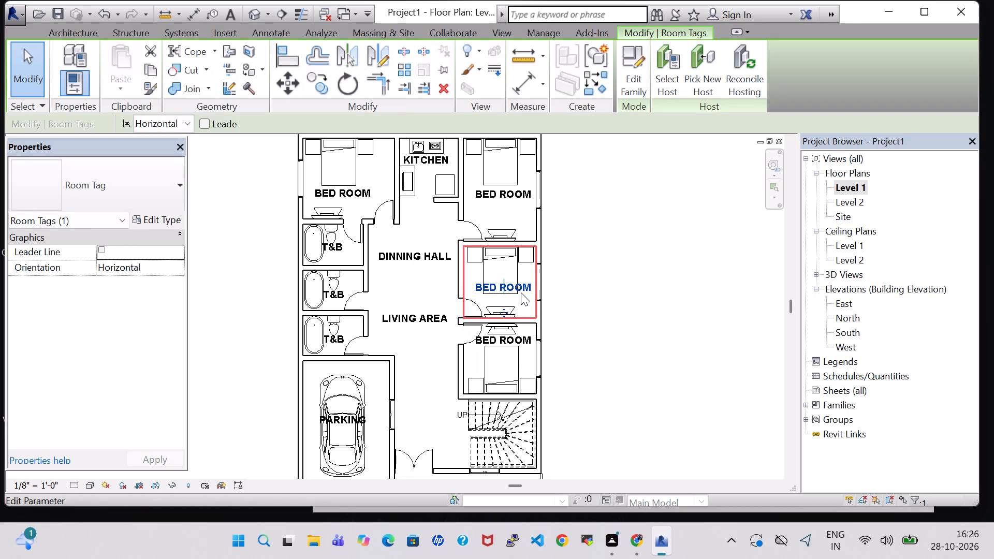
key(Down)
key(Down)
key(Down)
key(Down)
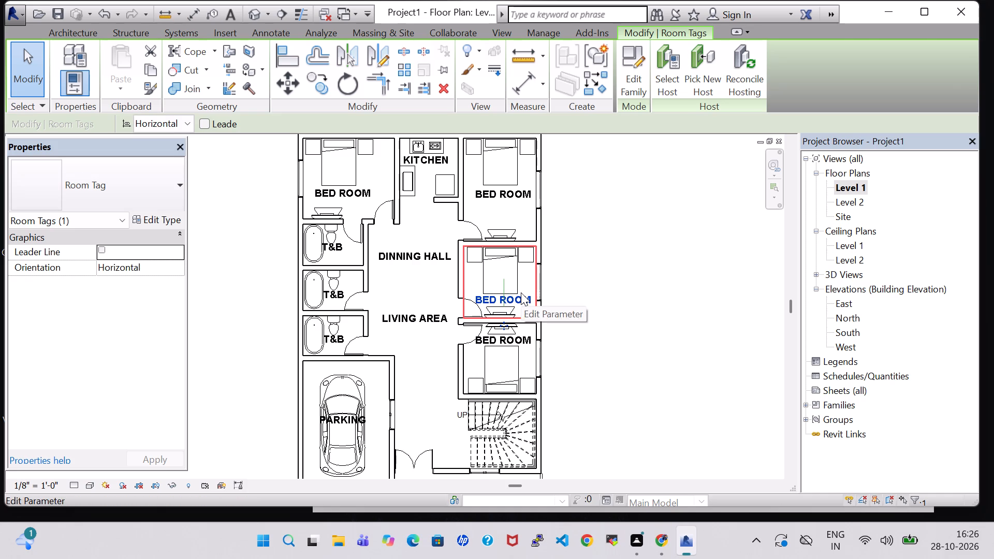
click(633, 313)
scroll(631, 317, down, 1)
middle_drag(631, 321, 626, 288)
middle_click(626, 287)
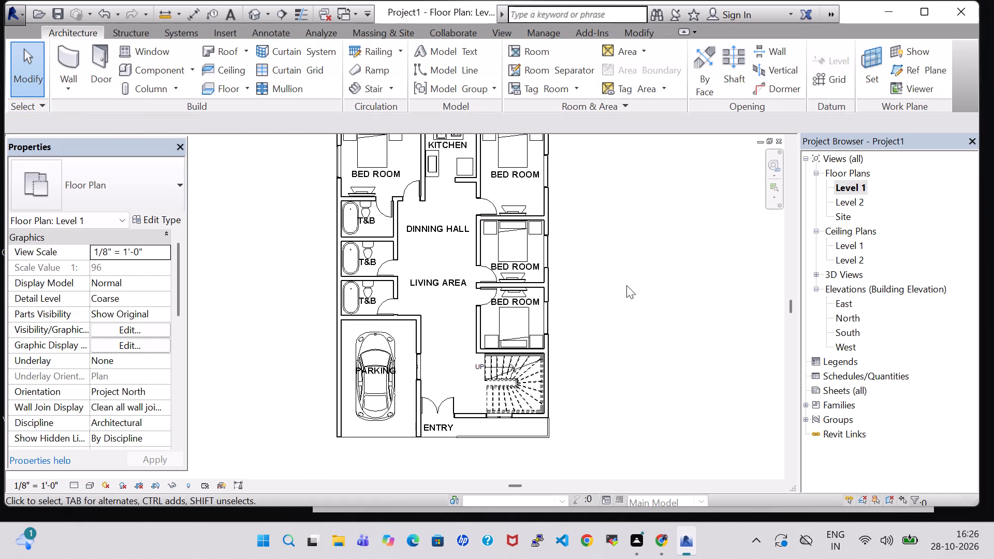
Nudge the BED ROOM tag in the bedroom beside the stairs down onto the bed, away from the TV stand.
click(524, 300)
key(Down)
key(Down)
key(Down)
key(Down)
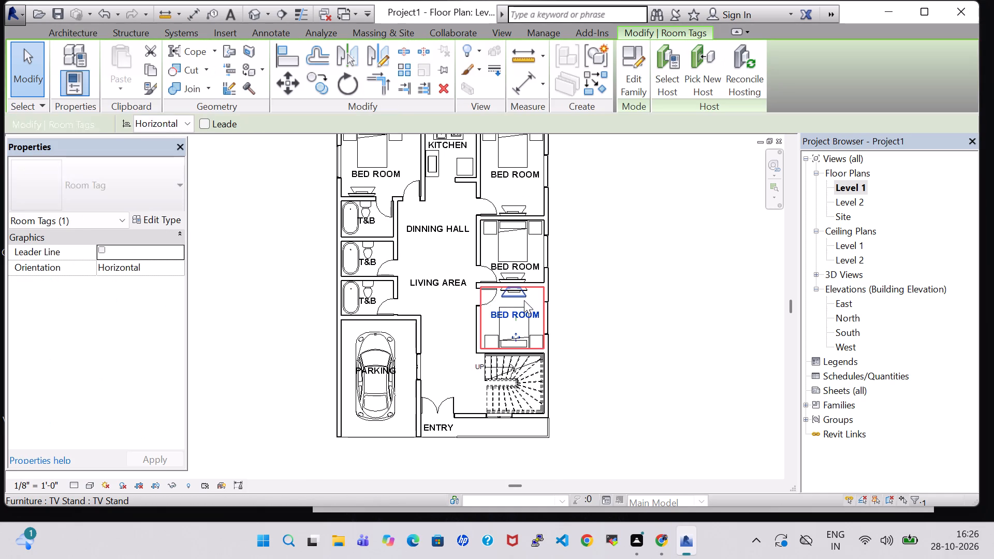
key(Down)
key(Down)
key(Down)
click(566, 297)
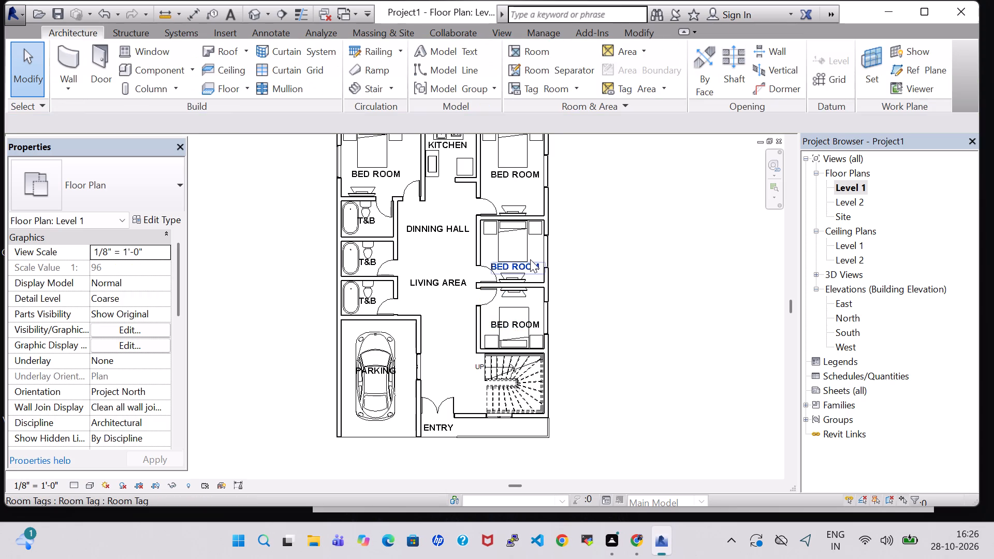
Nudge the middle east-side bedroom's tag up onto the bed, clear of the TV stand.
click(530, 265)
key(Up)
key(Up)
key(Up)
key(Up)
key(Up)
key(Up)
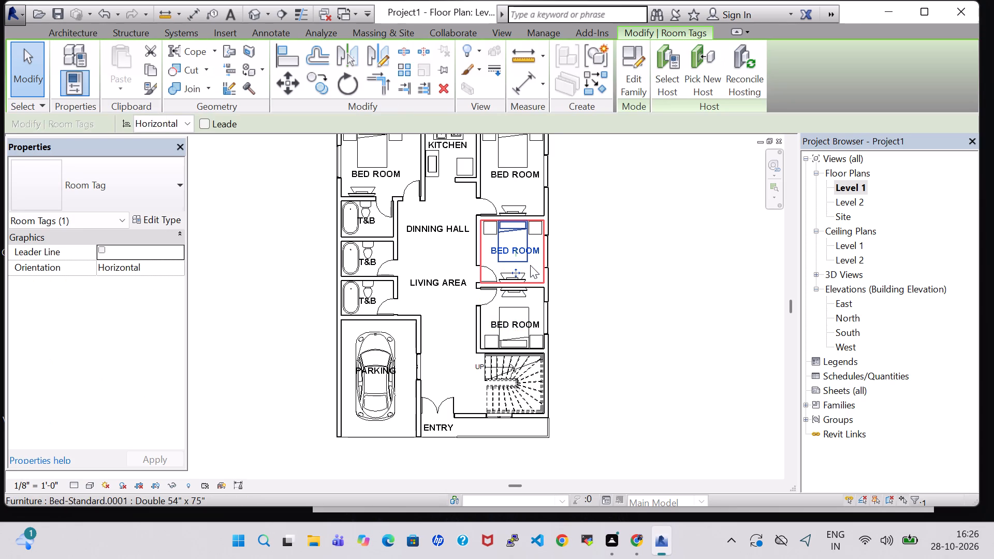
click(588, 253)
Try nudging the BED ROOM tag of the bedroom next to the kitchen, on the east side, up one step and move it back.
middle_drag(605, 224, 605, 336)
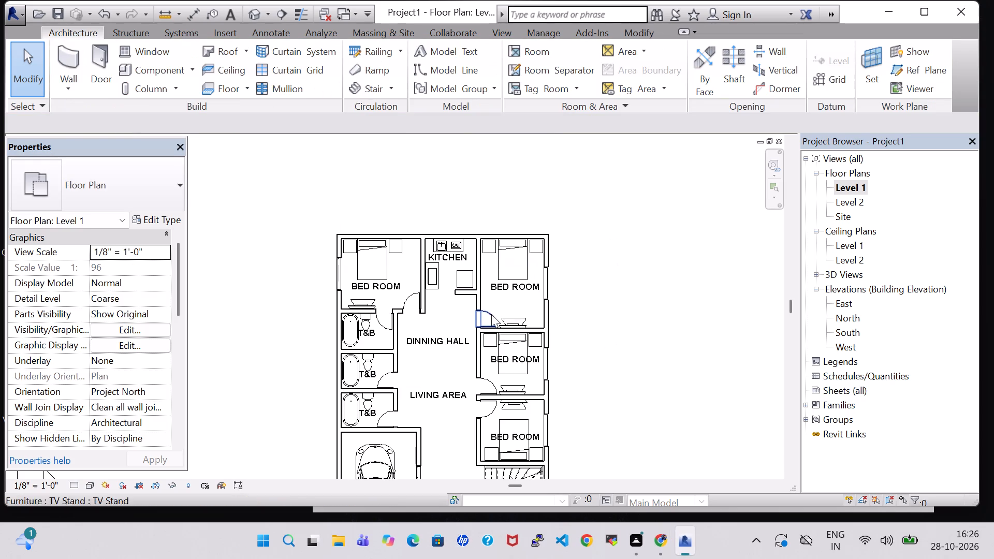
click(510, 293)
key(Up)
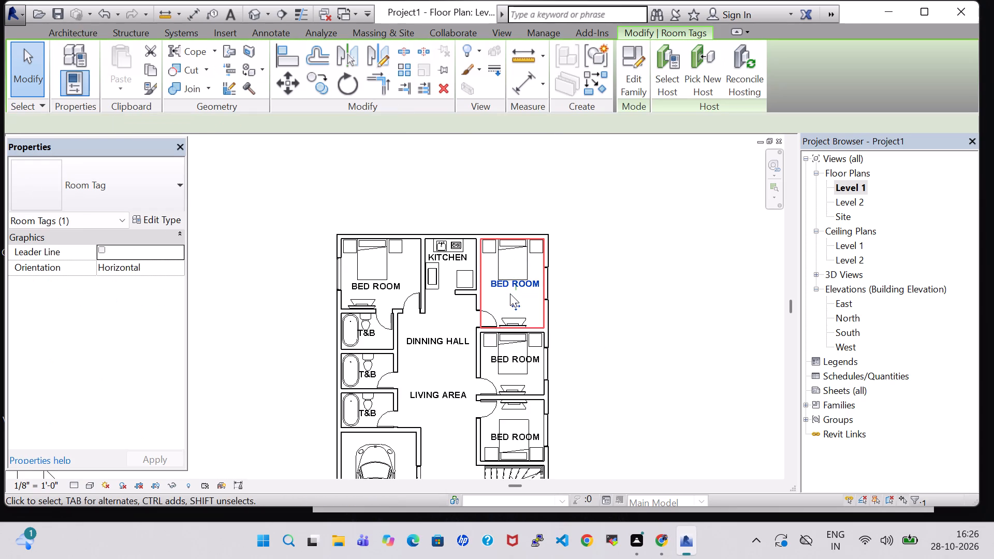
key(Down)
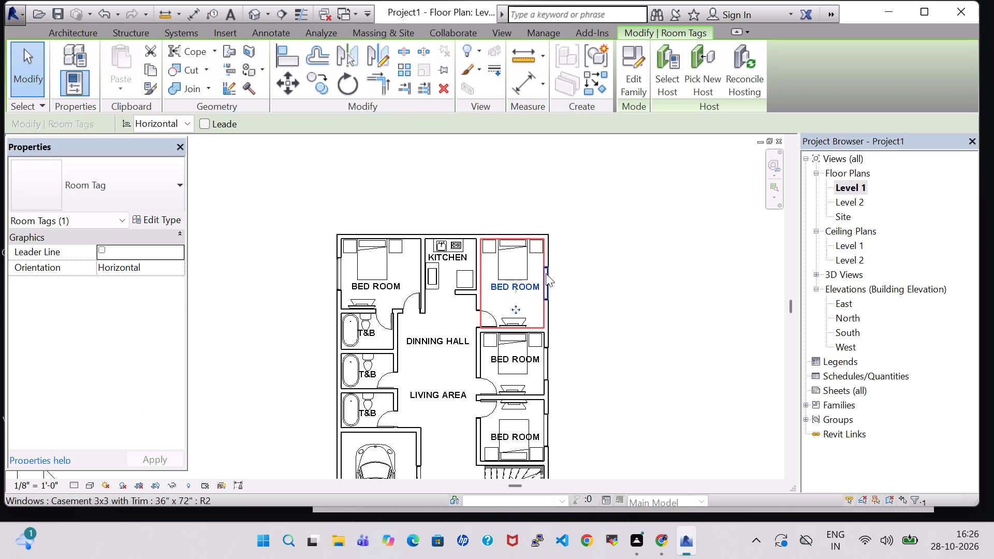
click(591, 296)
Load the Table-Dining Round w Chairs family from the US Imperial library's Furniture Tables folder.
scroll(592, 305, down, 2)
middle_drag(597, 313, 529, 272)
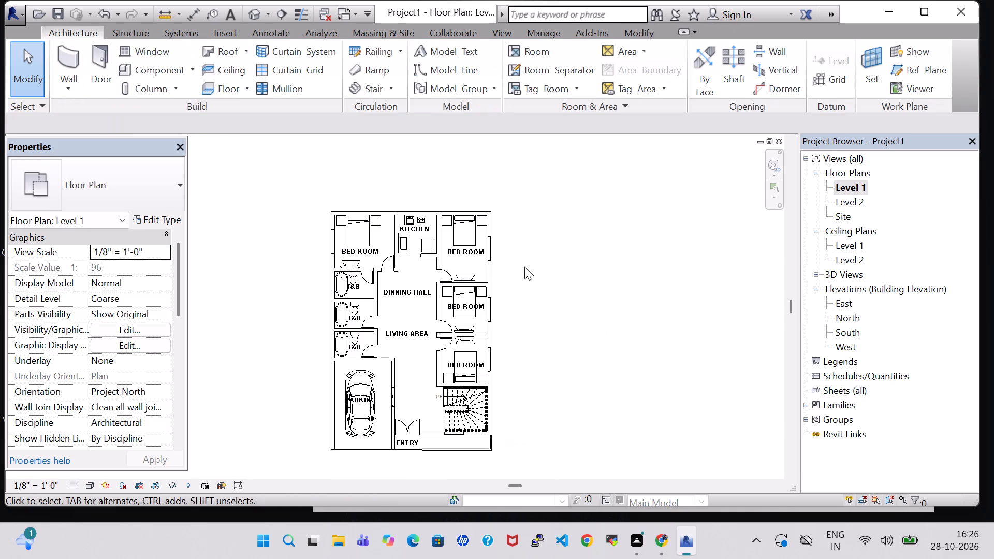
click(125, 70)
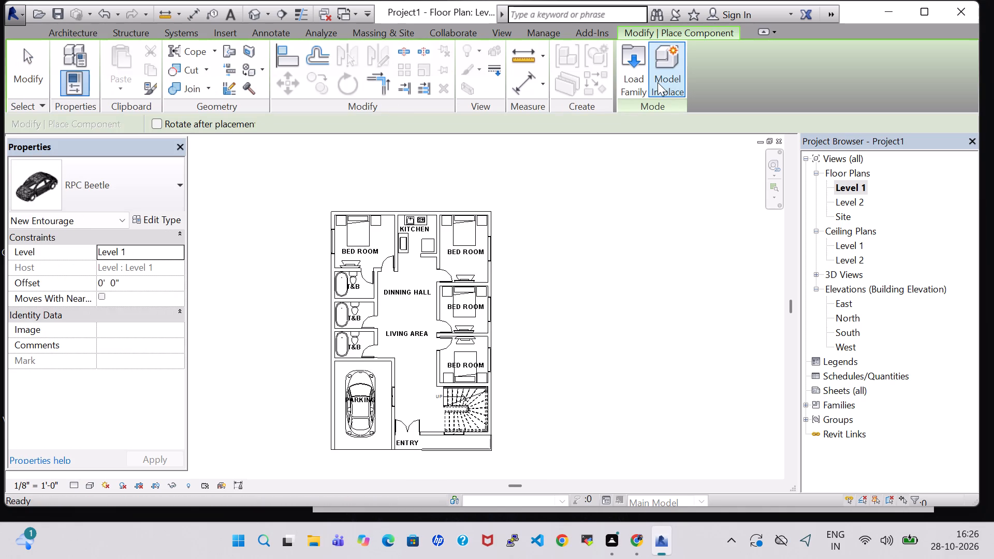
click(629, 81)
scroll(491, 160, down, 2)
scroll(577, 216, up, 1)
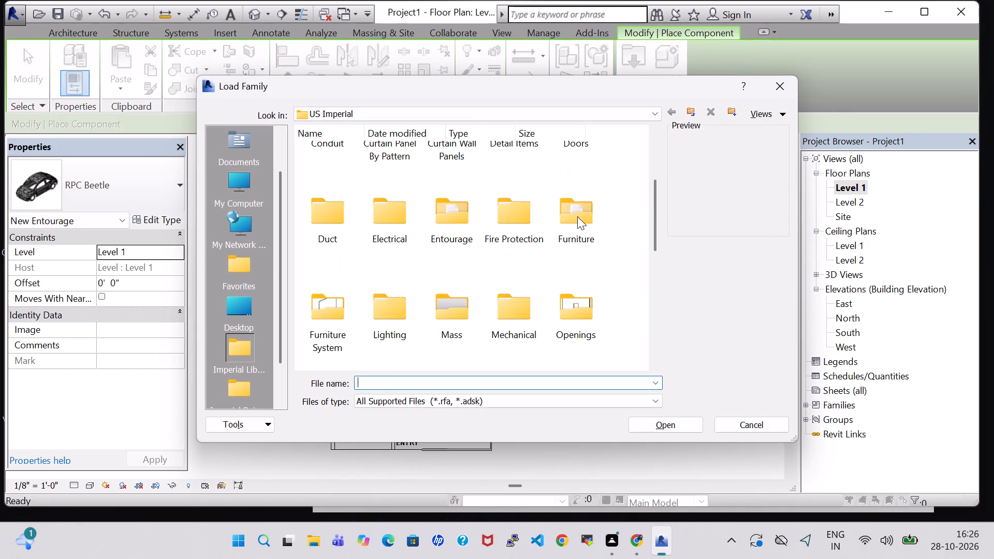
double_click(577, 217)
double_click(525, 181)
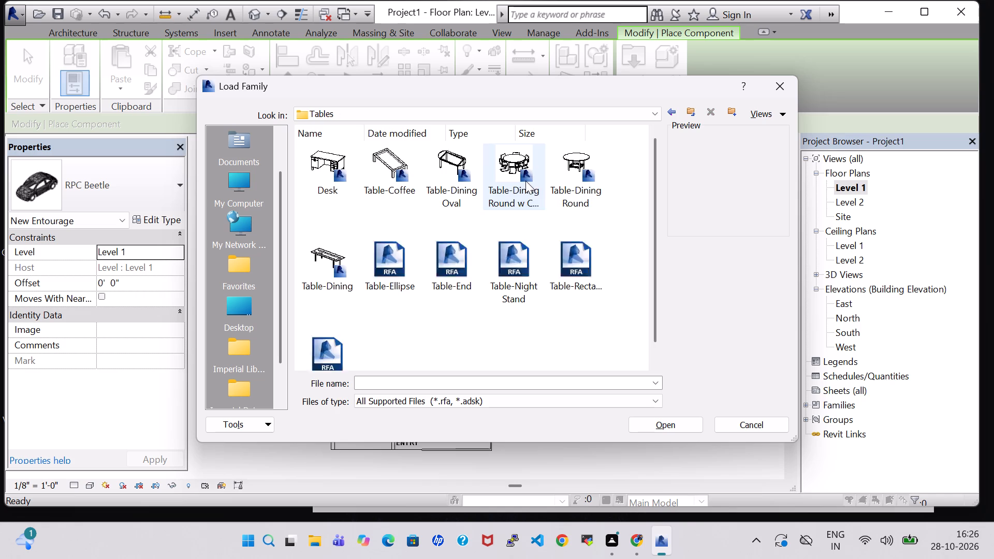
click(527, 181)
click(670, 423)
Place one 36" diameter round dining table with chairs just above the DINNING HALL tag and end the placement.
scroll(393, 297, up, 7)
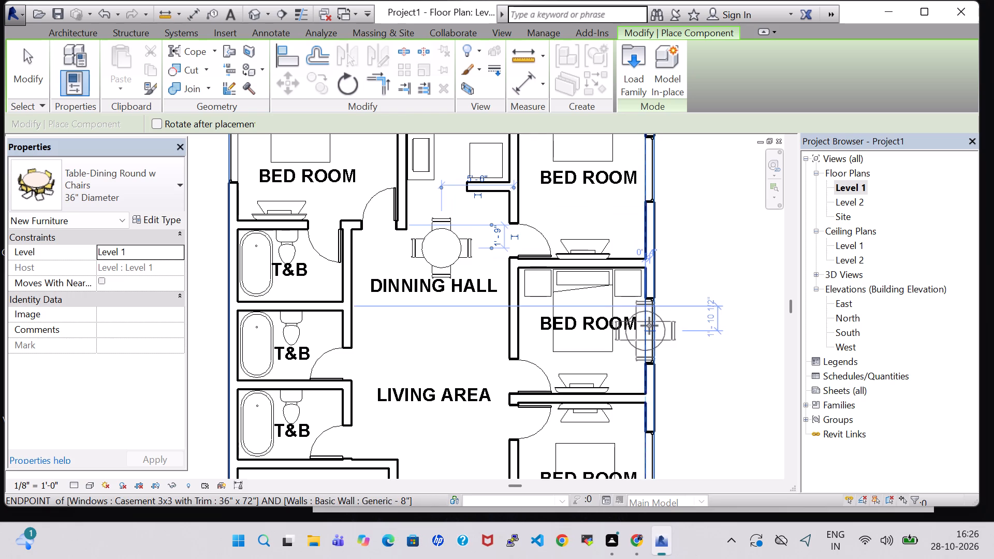
key(Escape)
key(Escape)
key(Escape)
Nudge the DINNING HALL tag down so it is clear of the dining table's chairs.
click(462, 296)
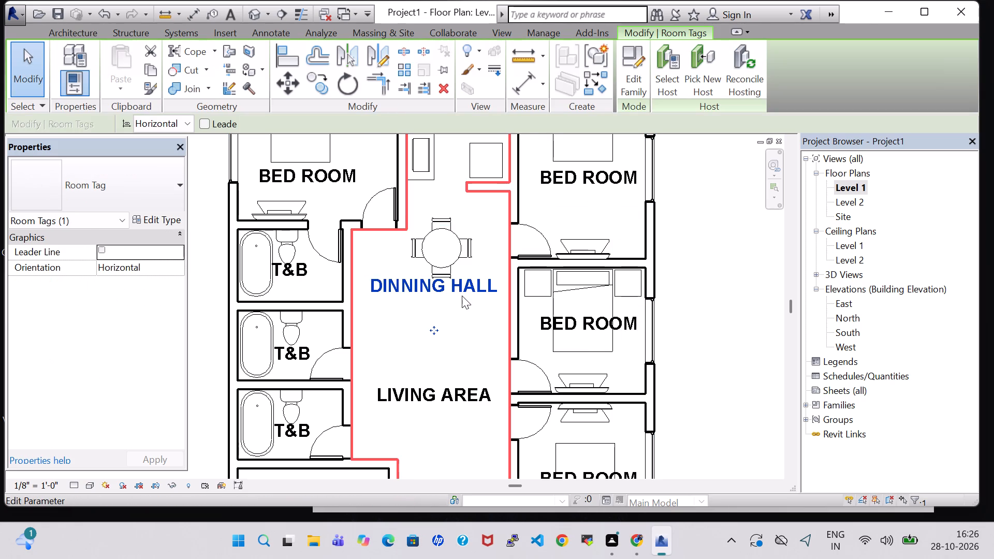
key(Down)
key(Down)
key(Down)
key(Down)
key(Down)
key(Down)
key(Down)
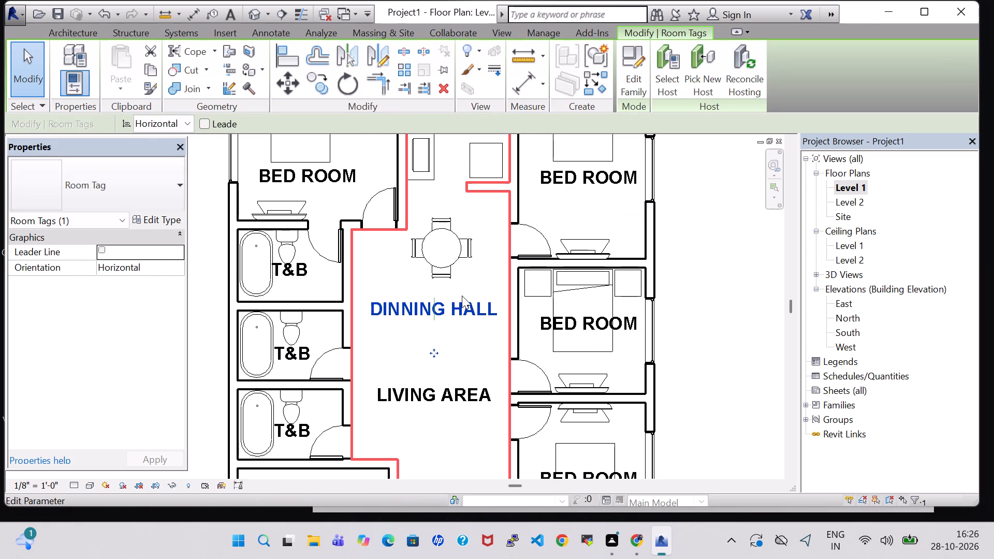
Nudge the round dining table down and slightly left, centring it just above the DINNING HALL tag.
click(445, 254)
key(Down)
key(Down)
key(Down)
key(Down)
key(Down)
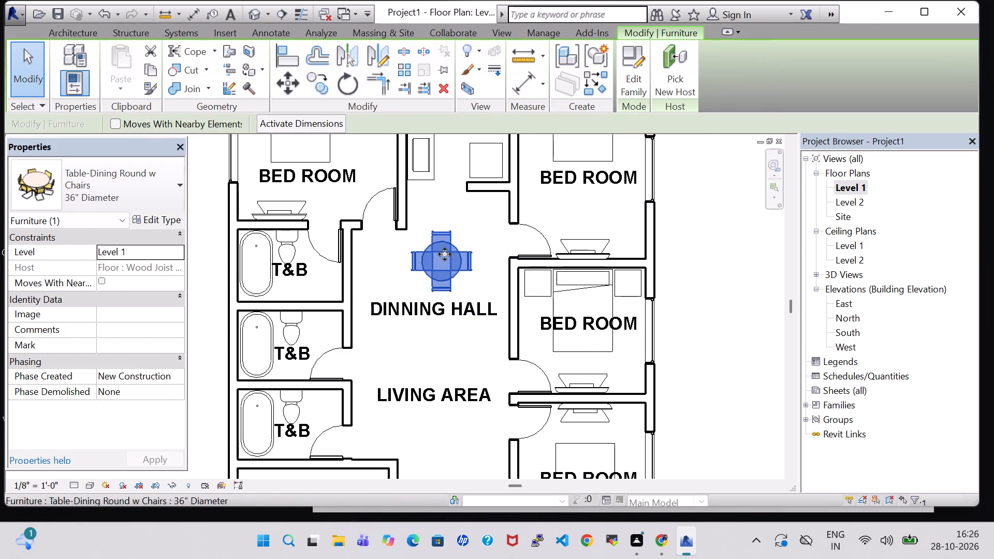
key(Left)
key(Left)
key(Down)
key(Down)
key(Down)
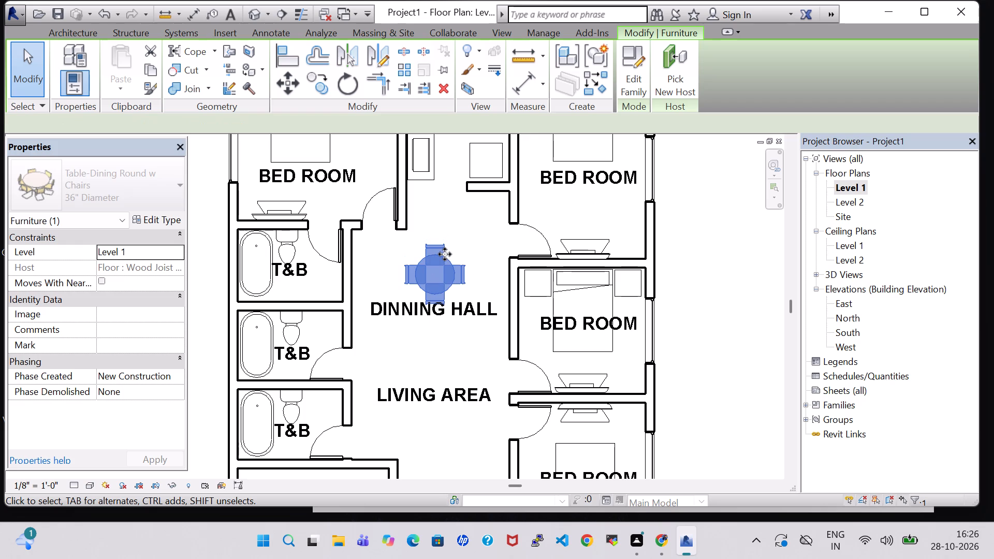
click(696, 313)
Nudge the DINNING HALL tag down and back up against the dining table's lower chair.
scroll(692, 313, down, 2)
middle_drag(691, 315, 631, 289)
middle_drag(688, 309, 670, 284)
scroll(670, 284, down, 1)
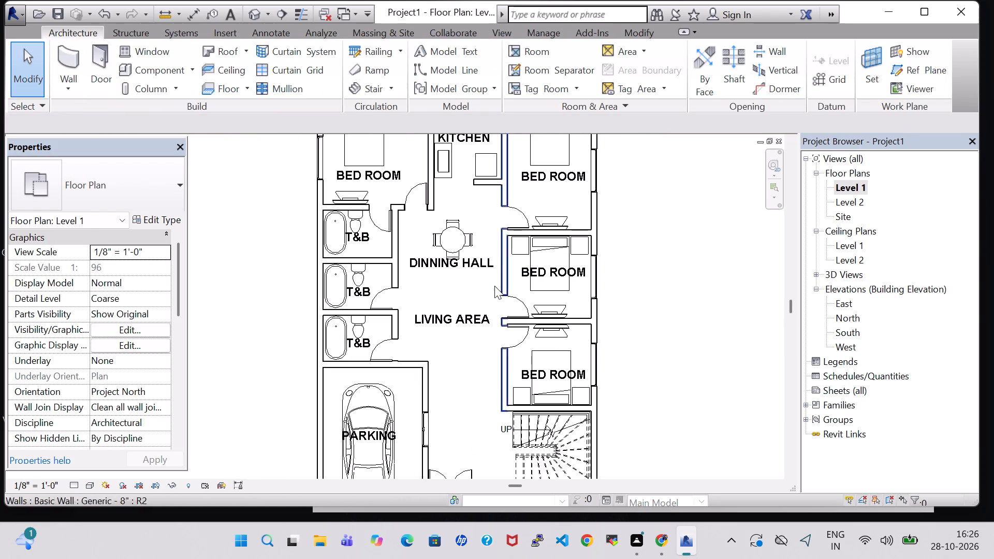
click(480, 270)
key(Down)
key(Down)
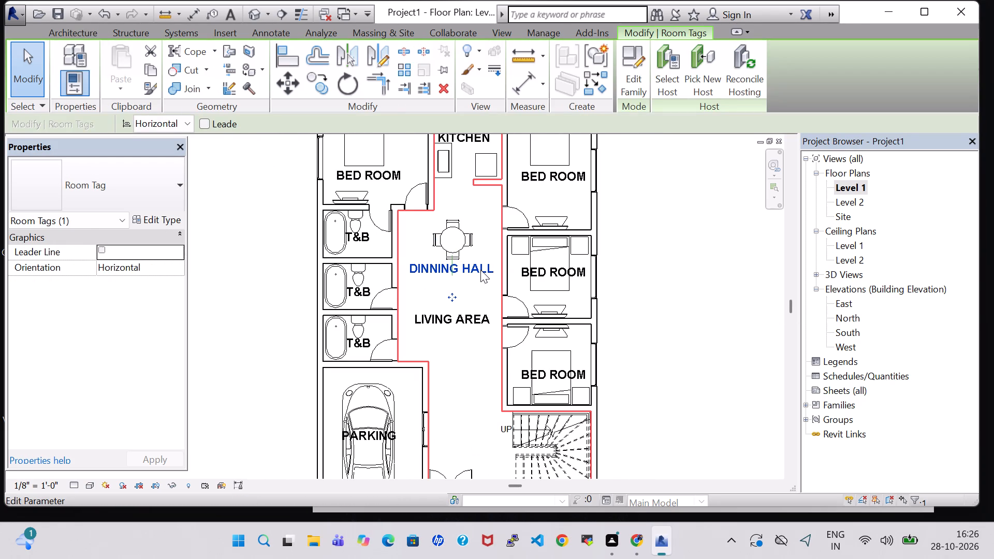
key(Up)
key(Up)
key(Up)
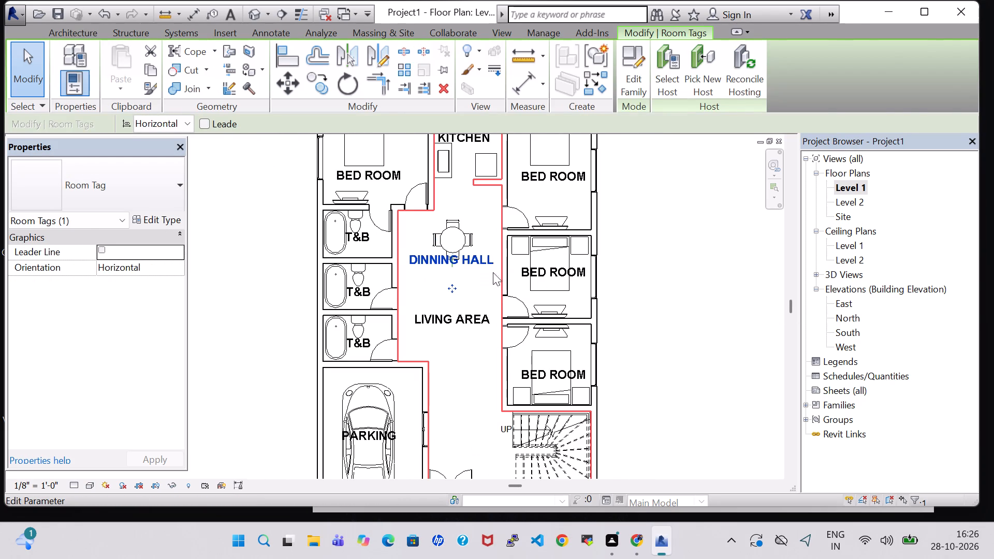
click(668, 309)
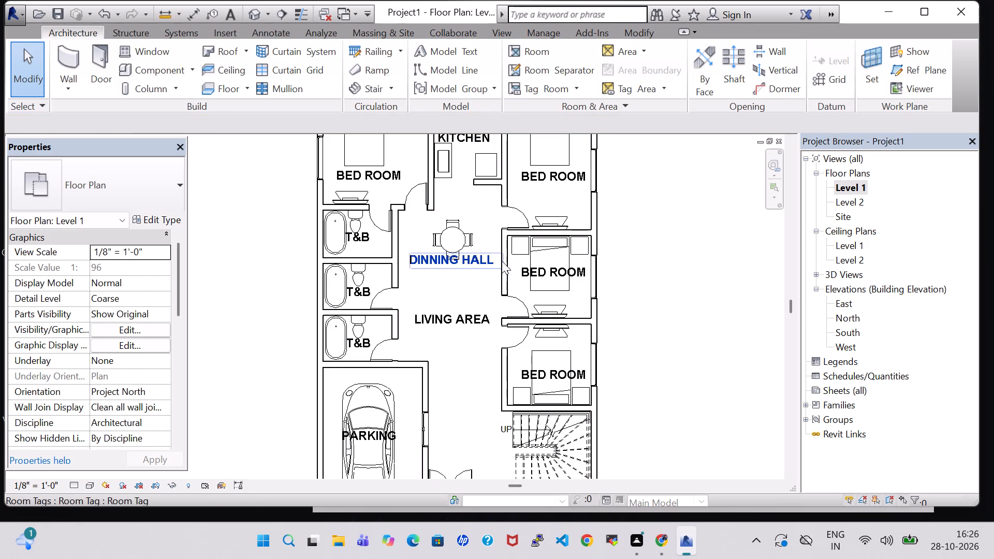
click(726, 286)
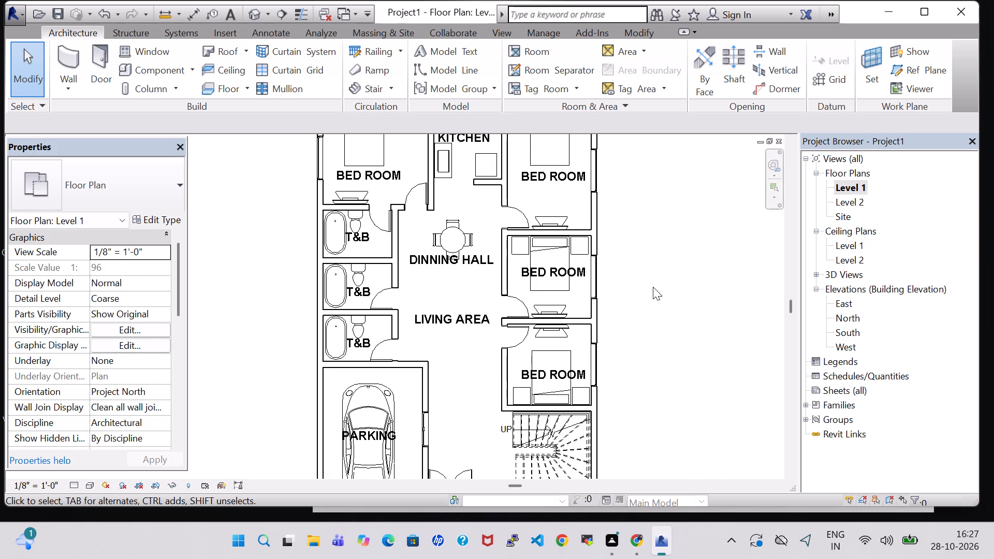
Delete the LIVING AREA room tag.
click(460, 320)
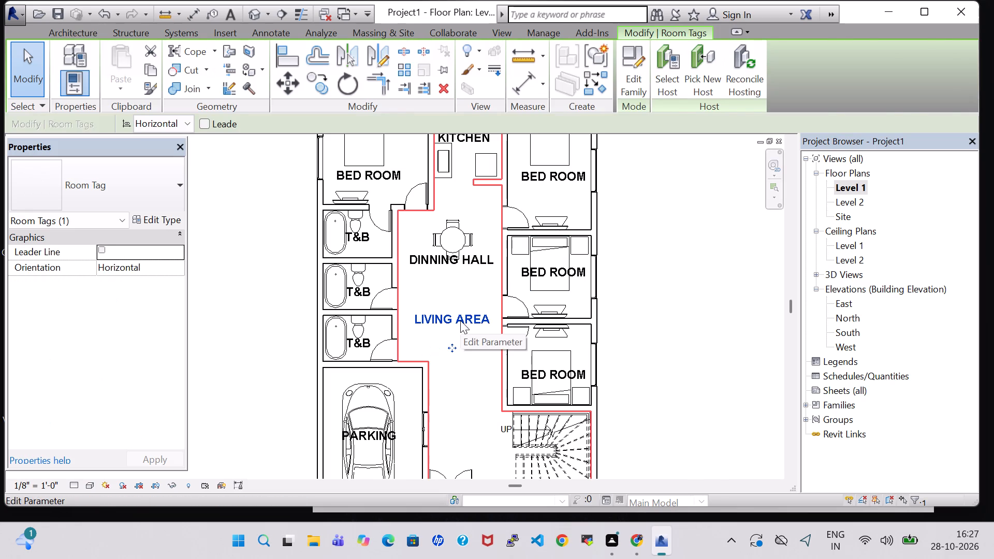
key(Delete)
click(625, 258)
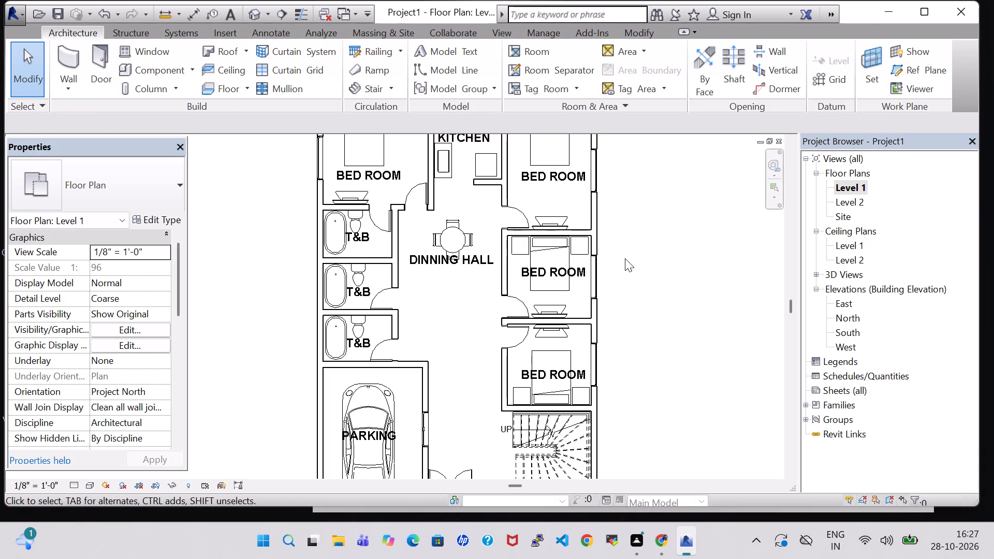
Nudge the DINNING HALL tag down, leaving a clear gap below the dining table's chairs.
click(483, 268)
key(Down)
key(Down)
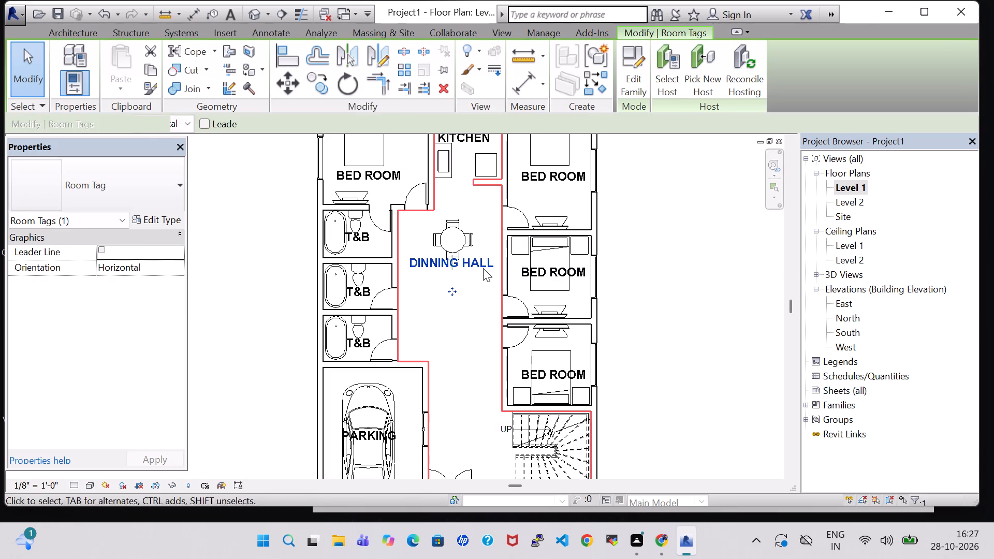
key(Down)
key(Down)
key(Down)
key(Down)
key(Down)
click(735, 275)
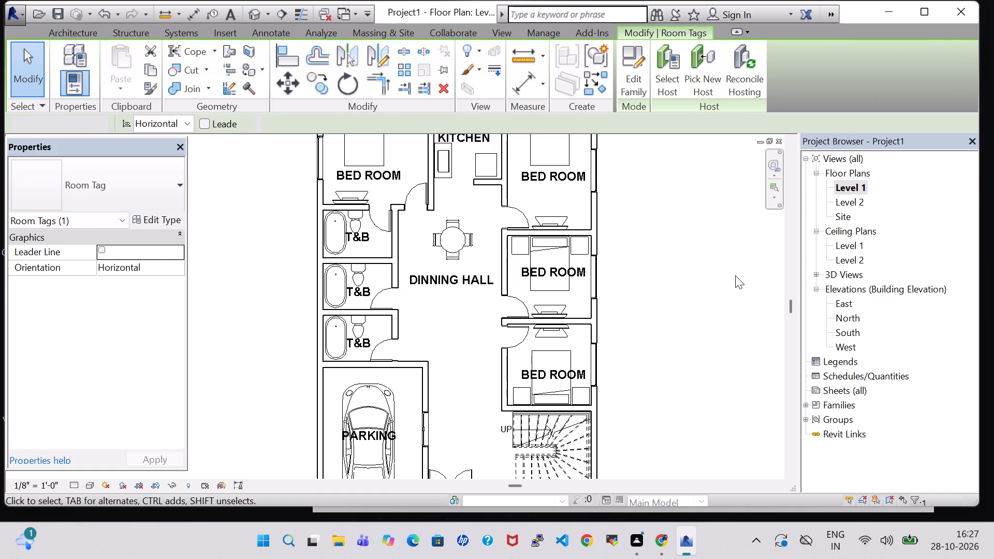
Load the Sofa-Corbu family from the US Imperial library's Furniture > Seating folder as a component.
click(163, 69)
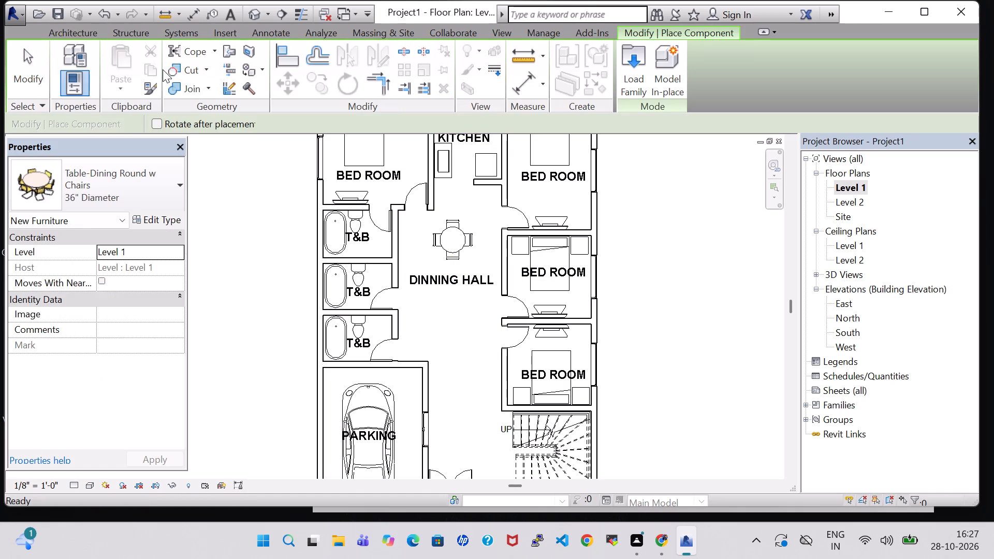
click(626, 86)
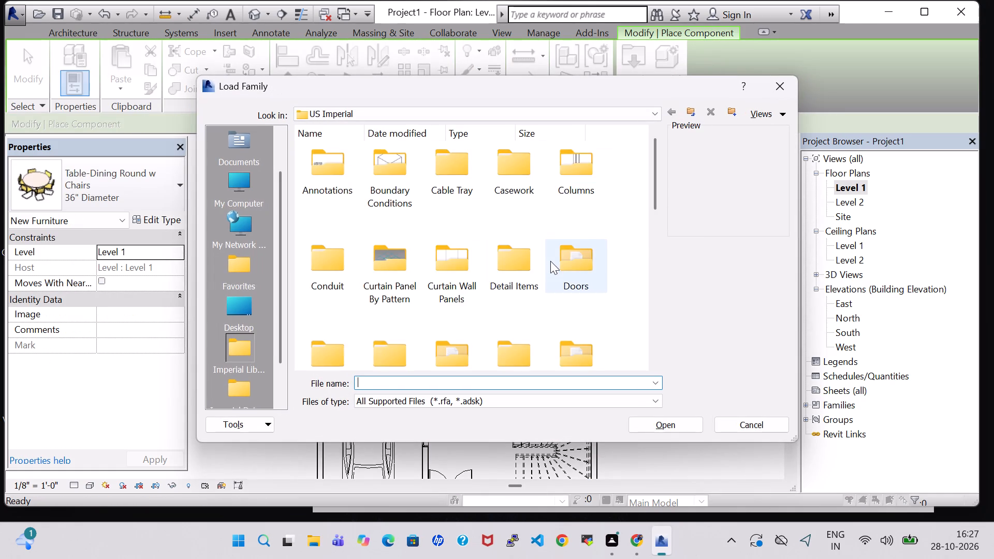
scroll(550, 261, down, 1)
double_click(574, 213)
double_click(410, 178)
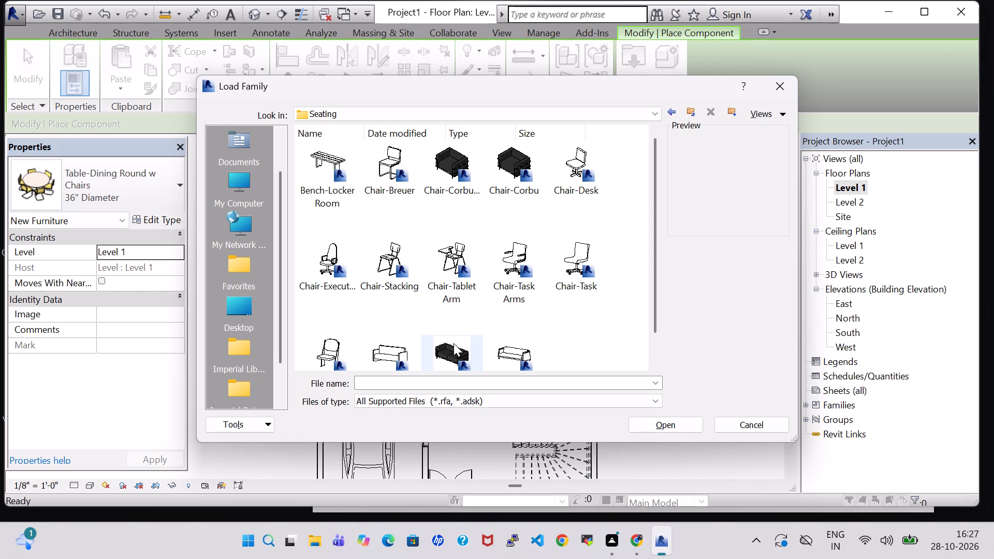
click(454, 343)
click(673, 426)
Place two Sofa-Corbu sofas upright below the DINNING HALL tag, rotated so they face each other across a gap.
scroll(429, 313, down, 2)
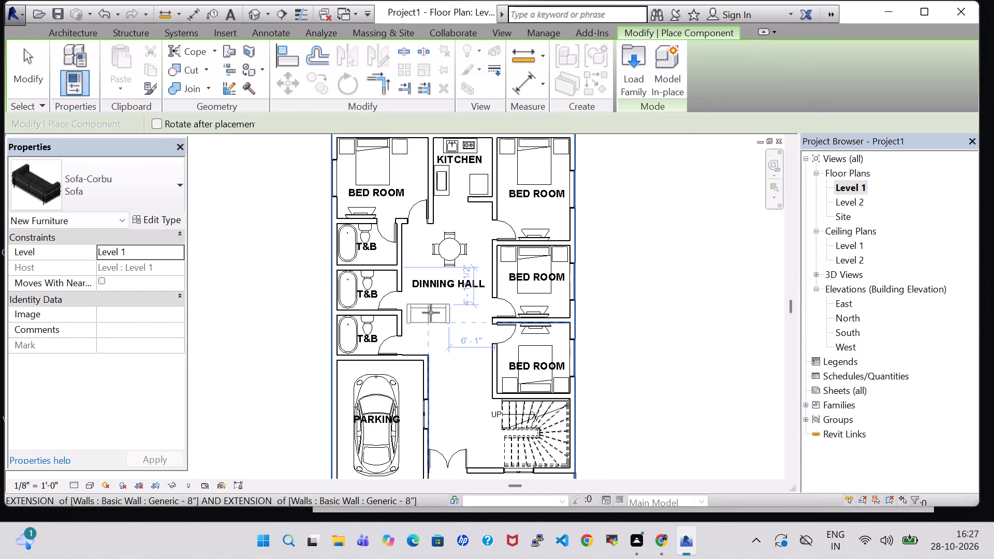
scroll(454, 312, up, 3)
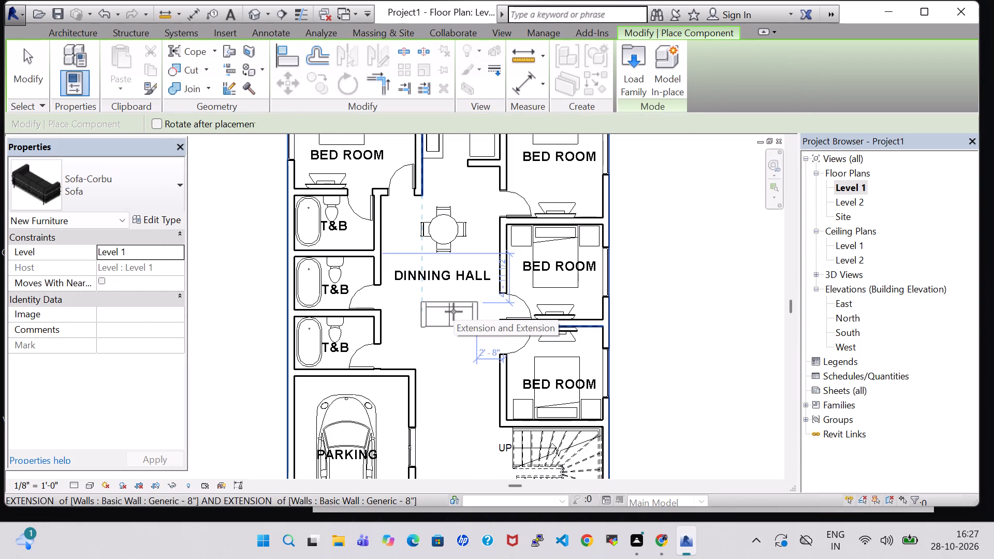
key(space)
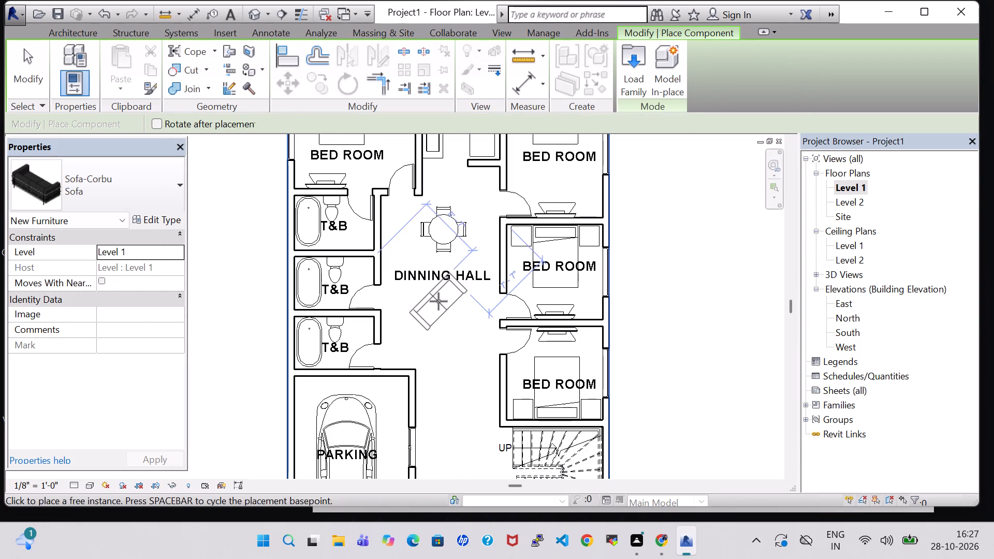
key(space)
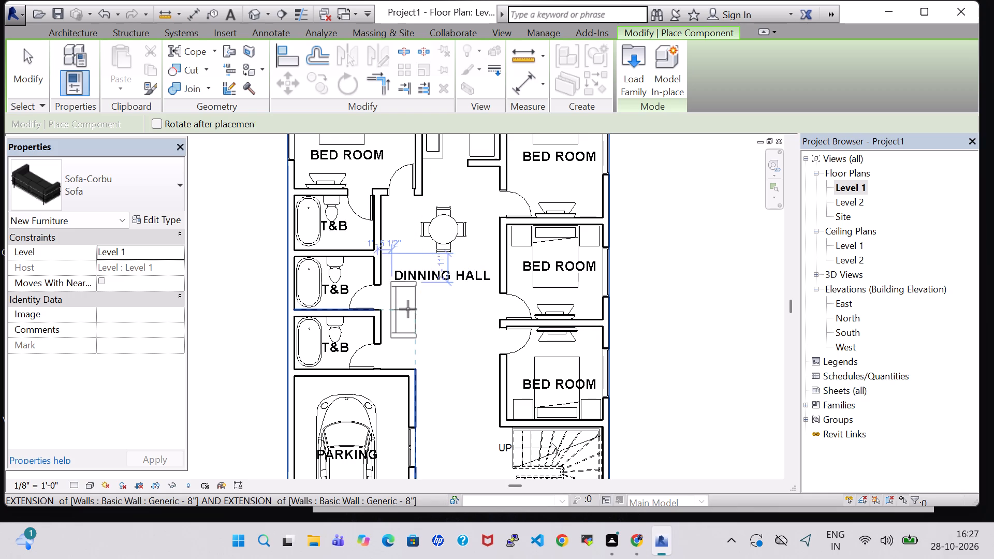
click(419, 305)
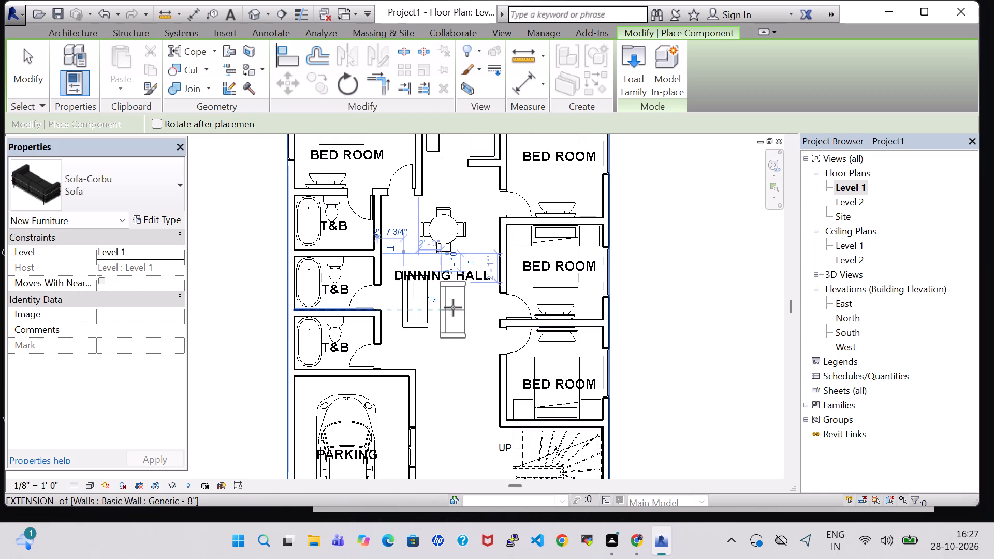
key(space)
key(space)
key(space)
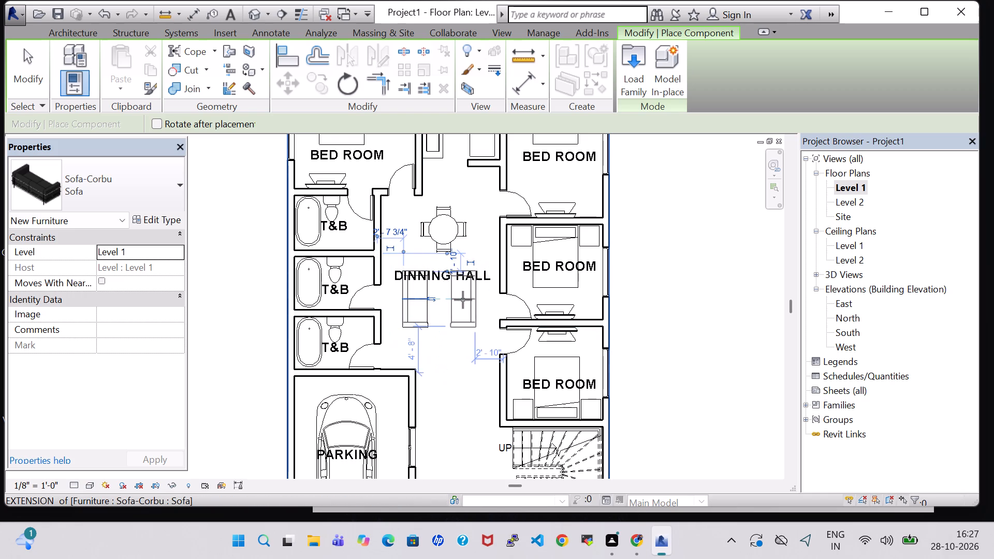
click(469, 300)
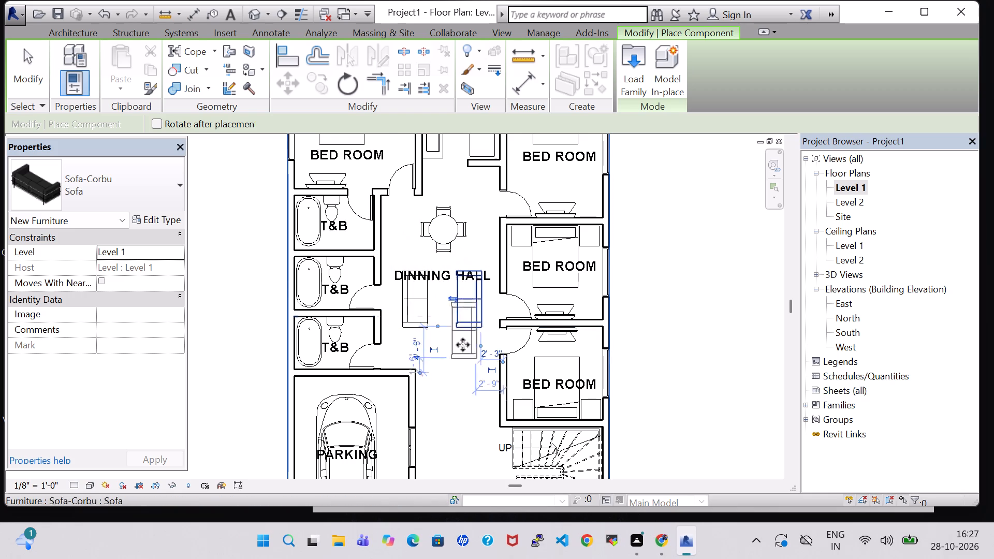
scroll(463, 347, down, 1)
key(Escape)
key(Escape)
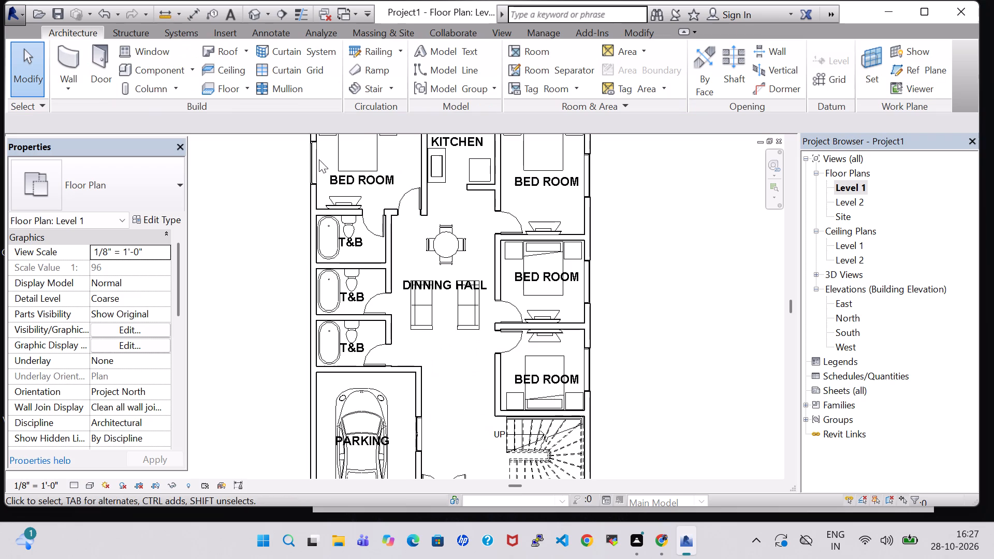
Load the Chair-Corbu family from the US Imperial library's Furniture > Seating folder as a component.
click(160, 68)
click(637, 51)
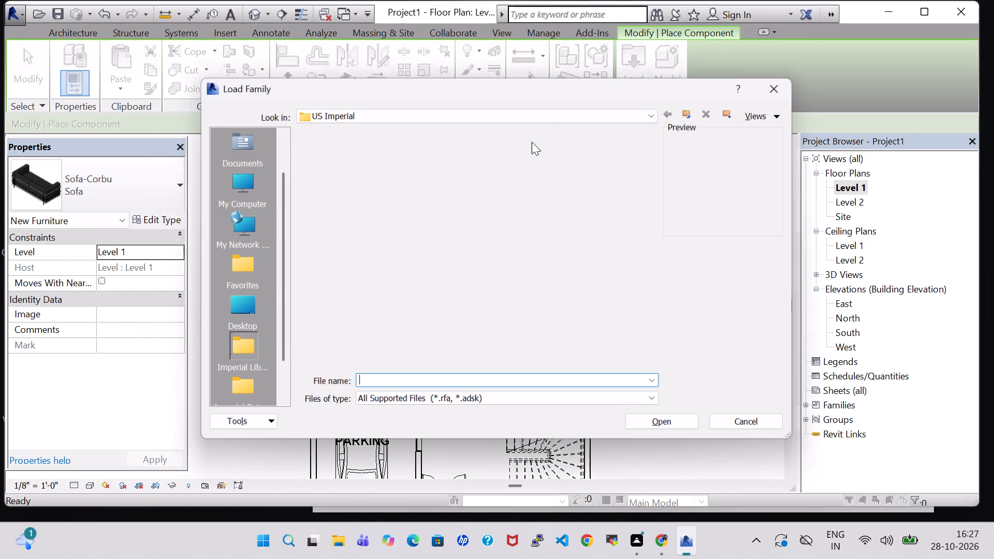
scroll(476, 255, down, 1)
double_click(567, 224)
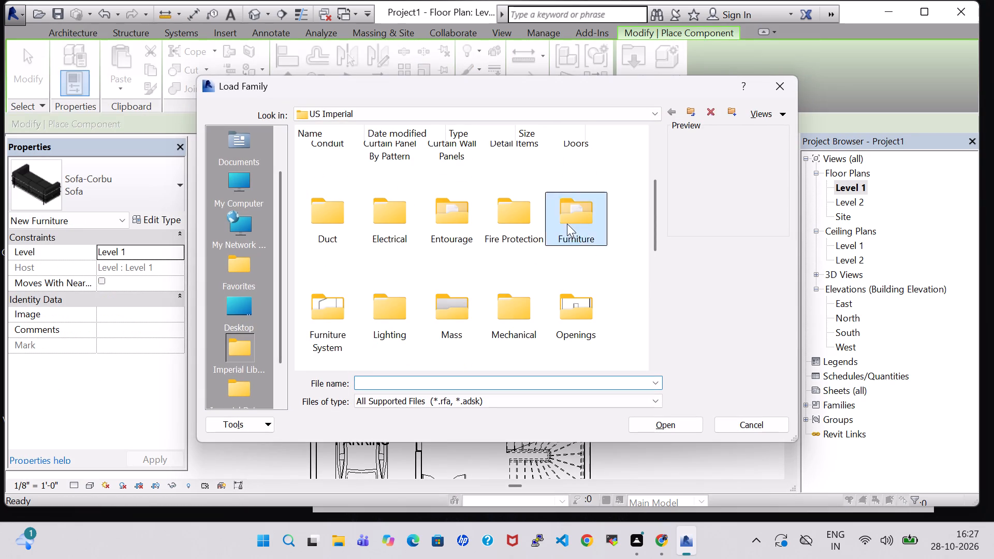
double_click(413, 159)
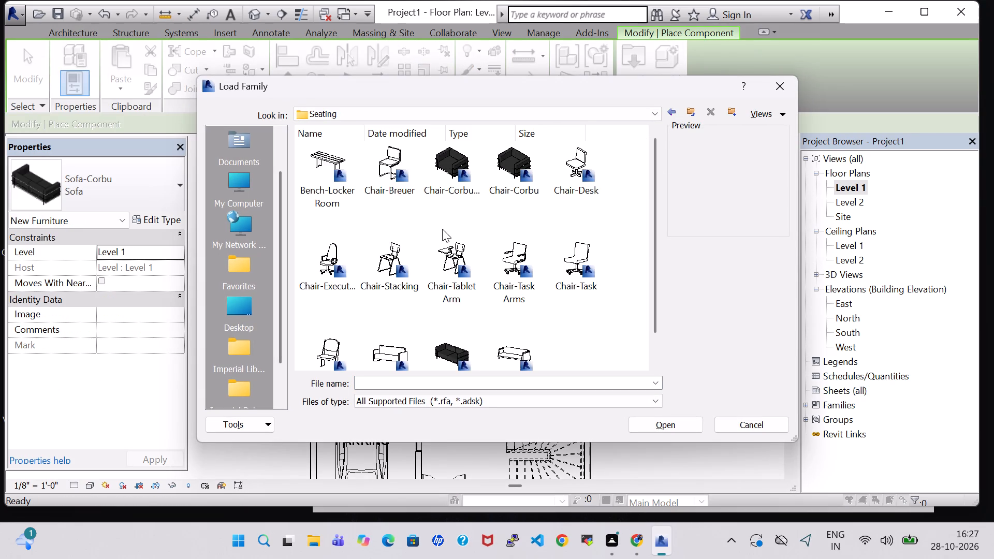
click(457, 154)
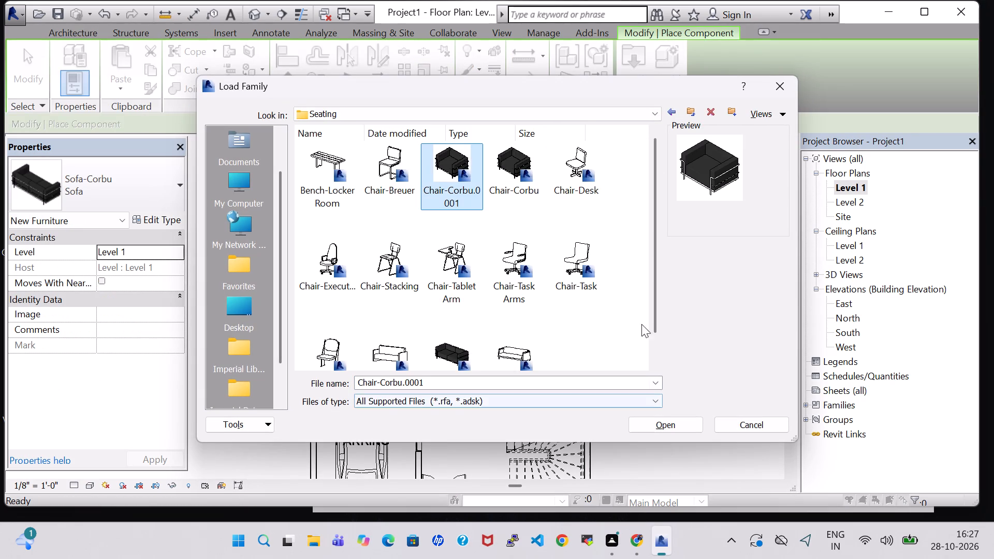
click(522, 197)
click(678, 424)
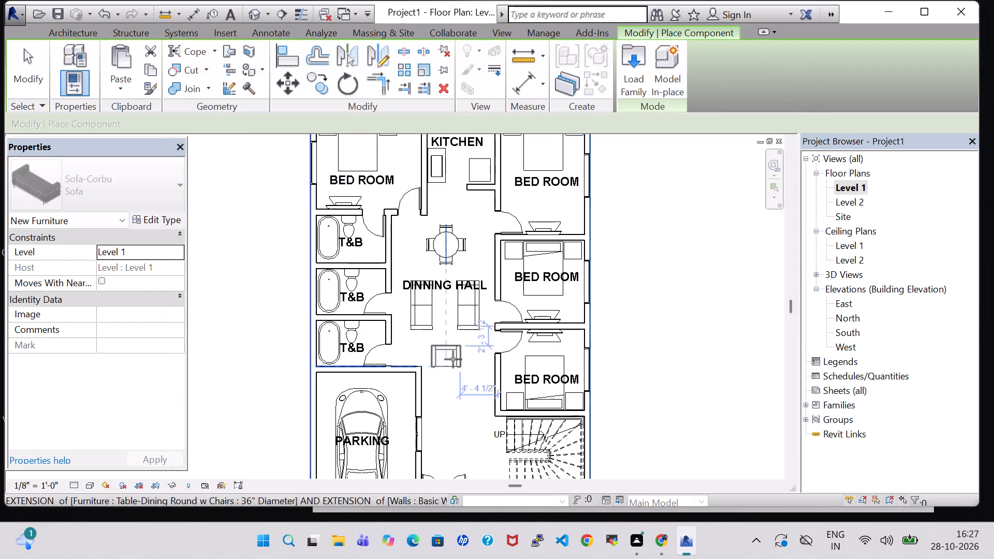
Place one Chair-Corbu chair centred just below the two sofas, rotated to face up towards the seating group.
key(space)
key(space)
key(space)
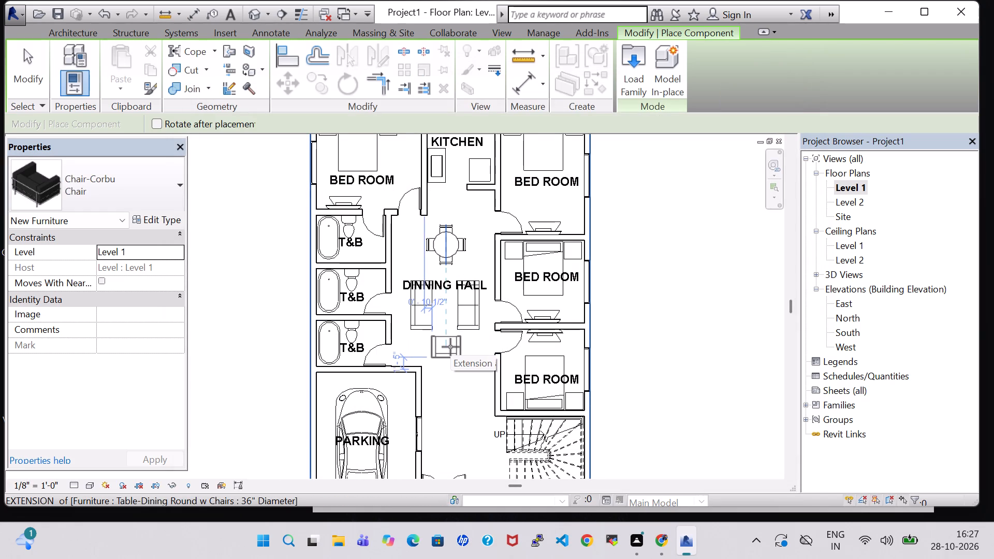
click(450, 347)
scroll(636, 391, down, 2)
key(Escape)
key(Escape)
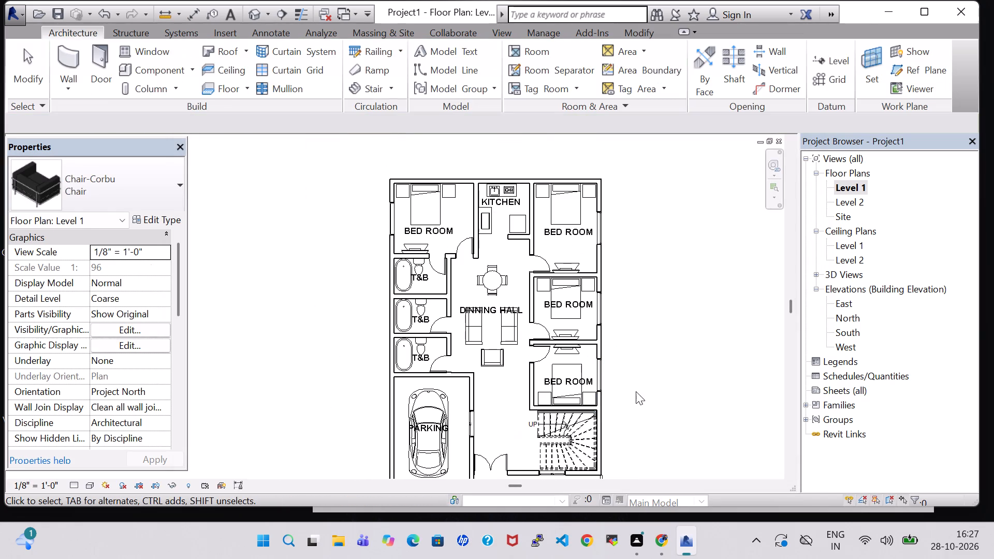
Nudge the DINNING HALL tag up and slightly right so it sits clear above the two sofas.
click(500, 307)
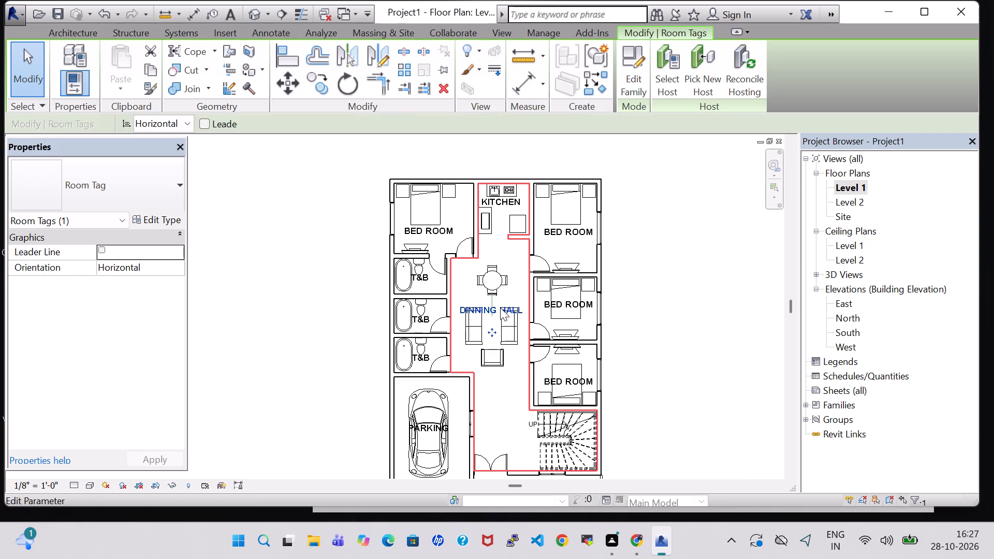
key(Up)
key(Up)
key(Up)
key(Right)
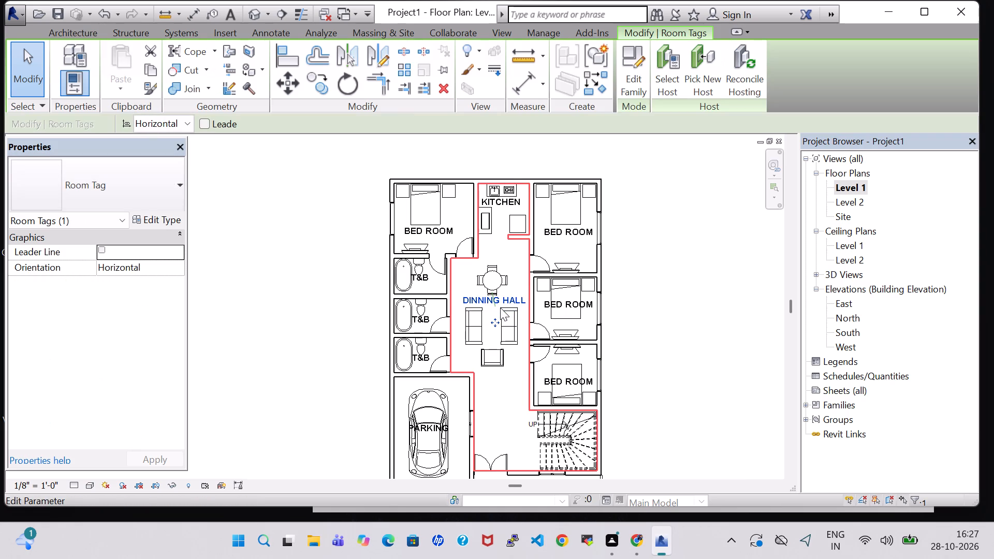
click(695, 354)
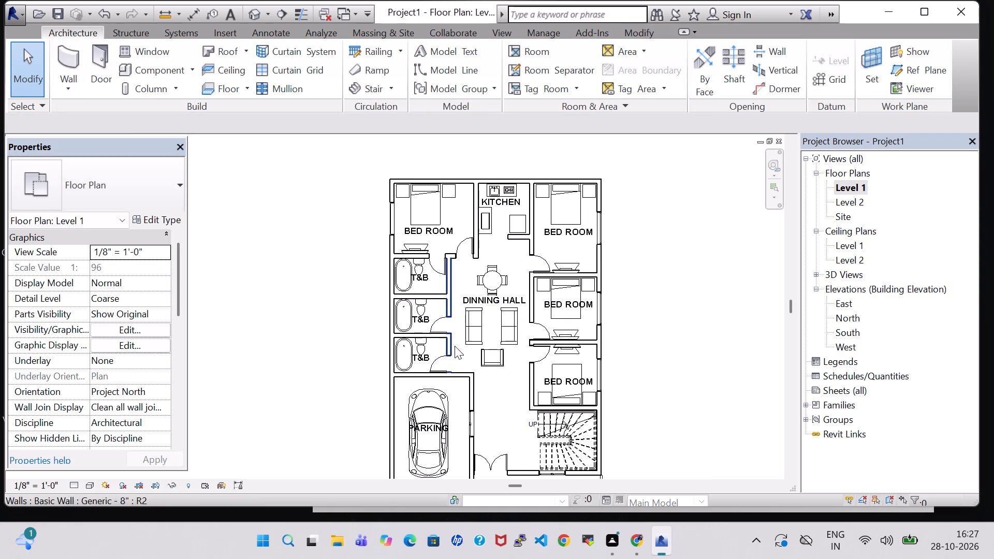
Widen the gap between the two sofas by nudging the left one further left and the right one further right.
click(471, 335)
key(Left)
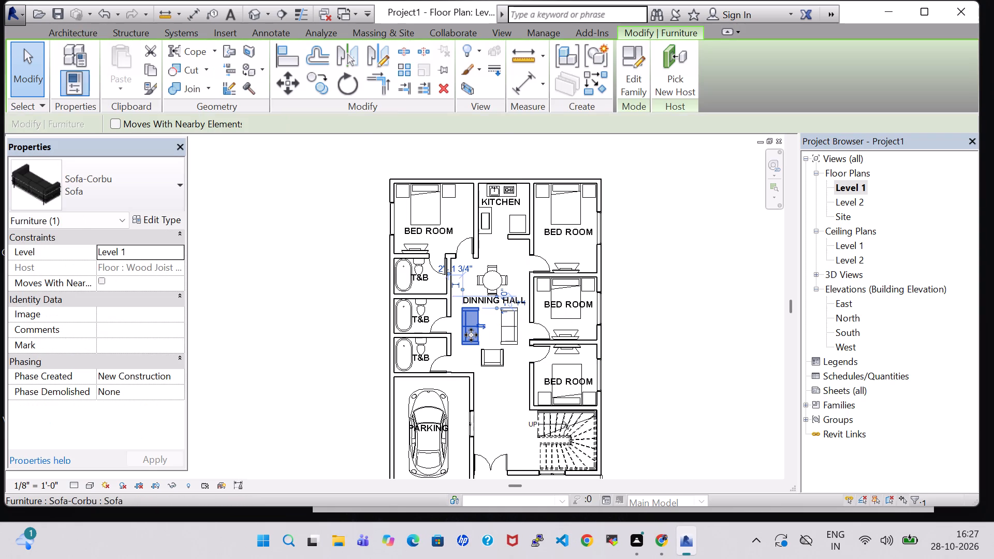
click(504, 336)
key(Right)
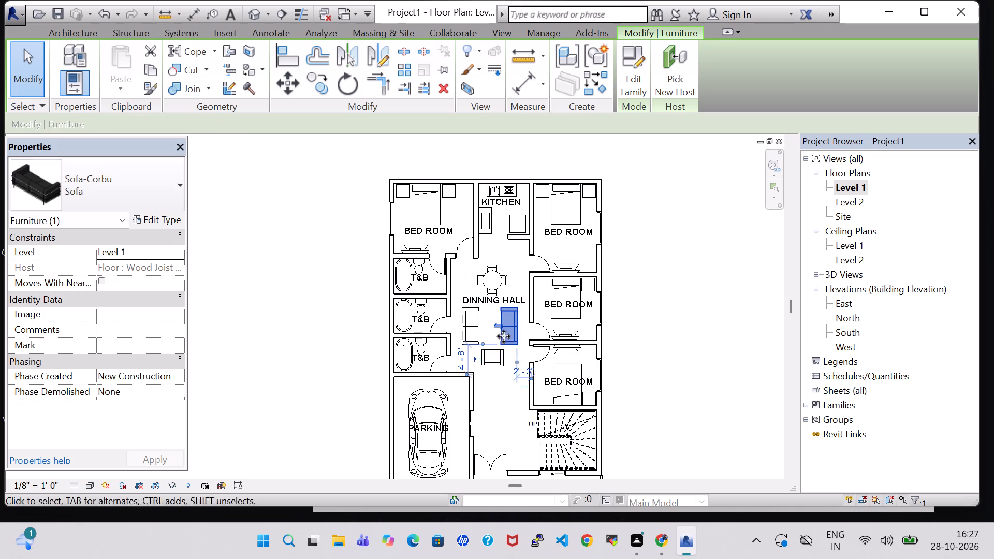
click(709, 333)
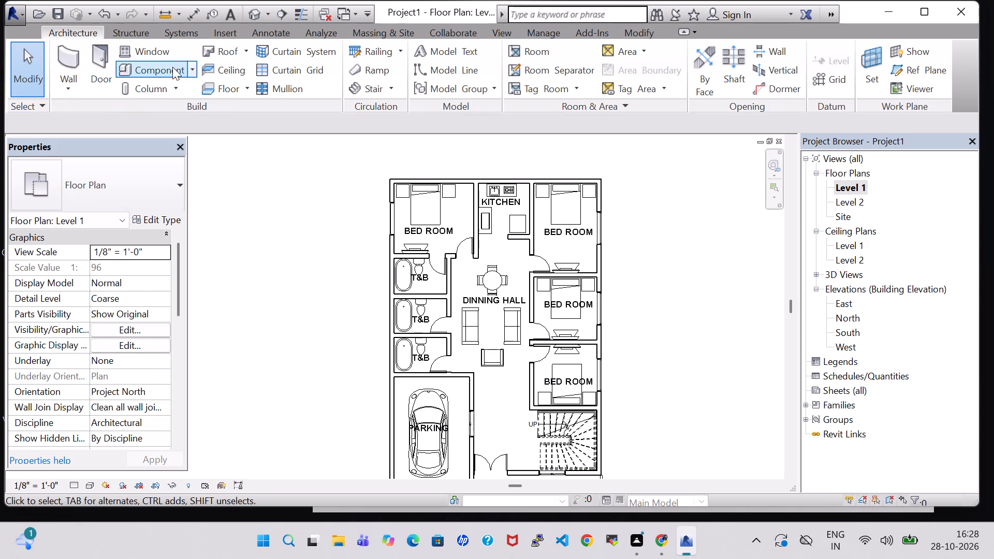
Load the Table-Dining Oval family from the US Imperial library's Furniture > Tables folder as a component.
click(166, 69)
click(638, 78)
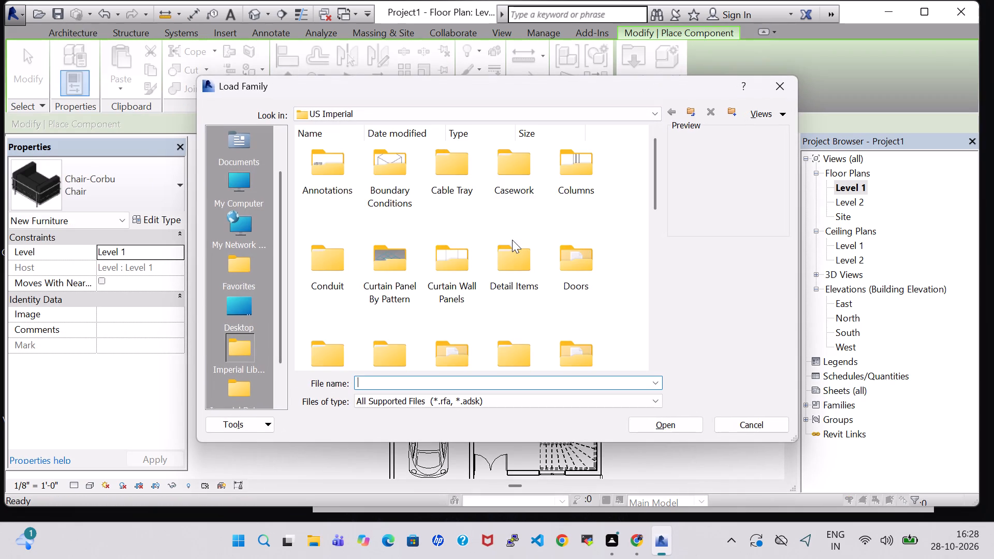
scroll(512, 240, down, 1)
click(636, 219)
double_click(586, 219)
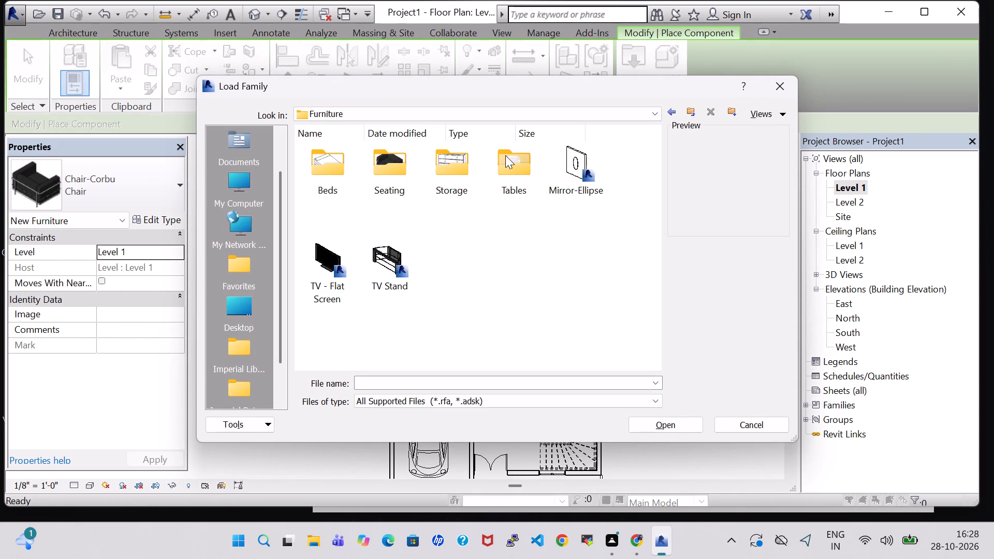
double_click(520, 165)
click(475, 186)
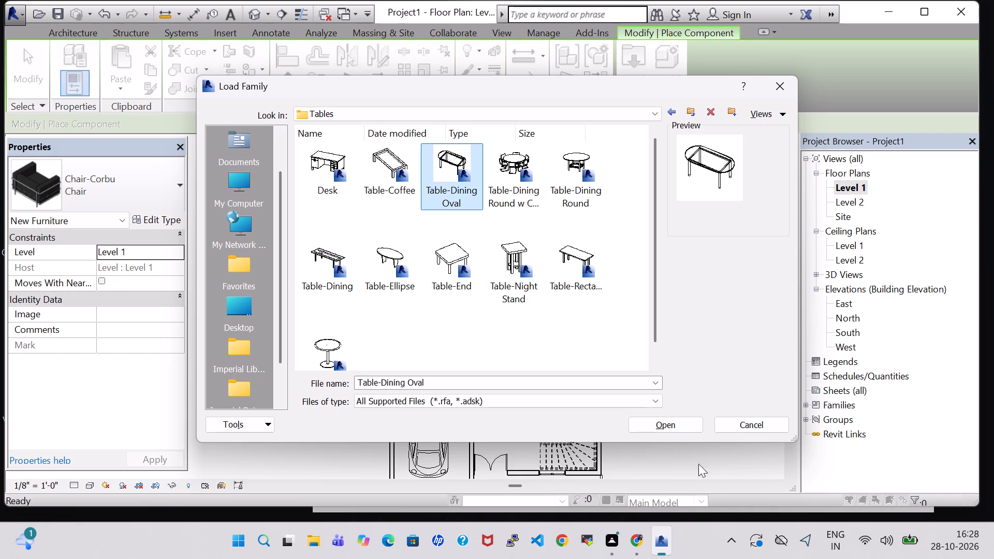
click(678, 420)
Place the 36" x 72" oval table between the two sofas, rotated so its long side runs parallel to them.
scroll(487, 320, up, 5)
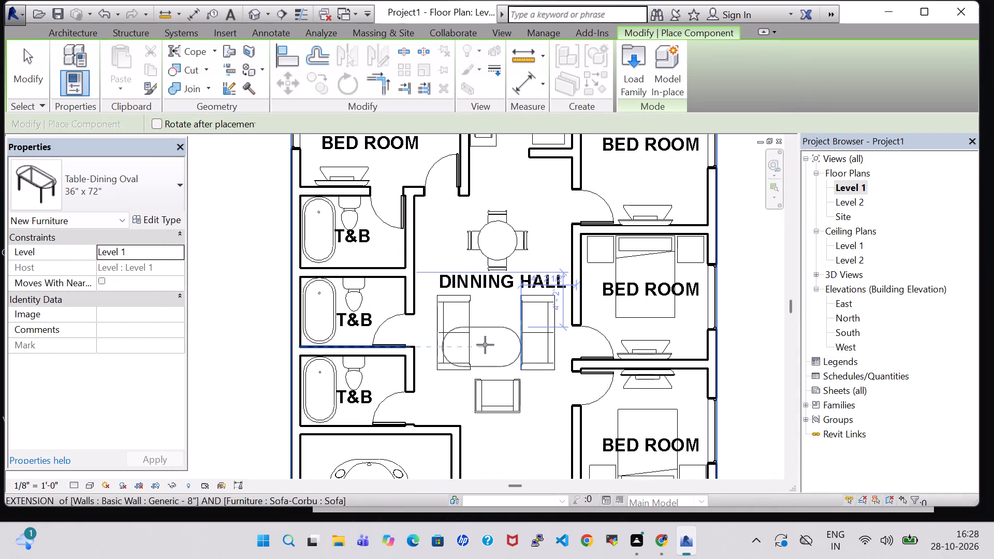
key(space)
key(space)
click(494, 332)
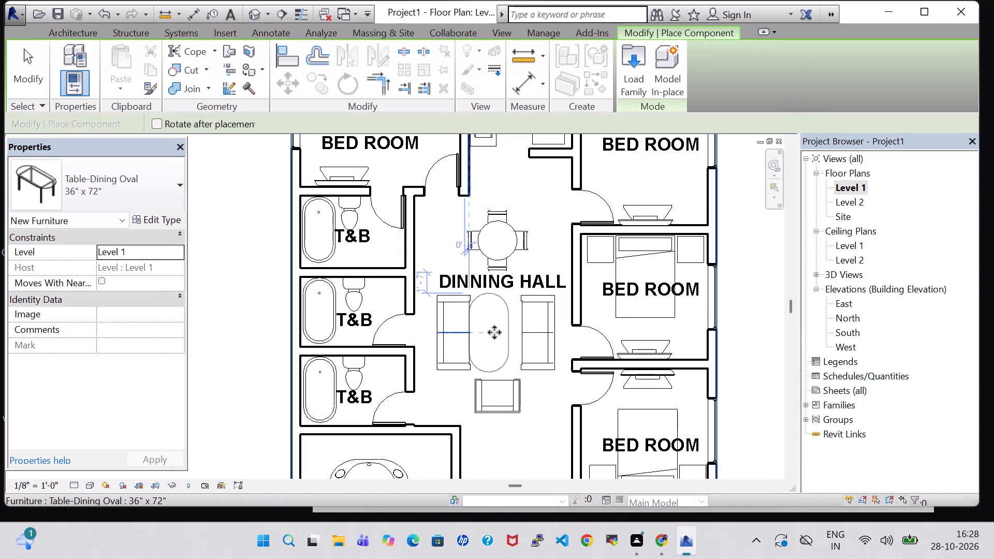
key(Escape)
key(Escape)
Nudge the oval table about 6 inches right and 3 inches up, centring it between the two sofas.
click(509, 343)
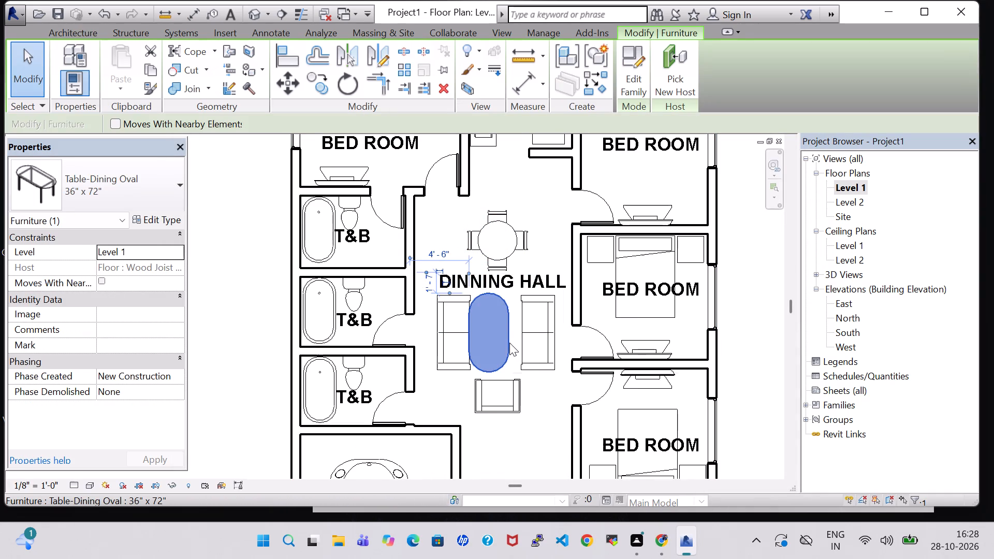
key(Right)
key(Right)
key(Up)
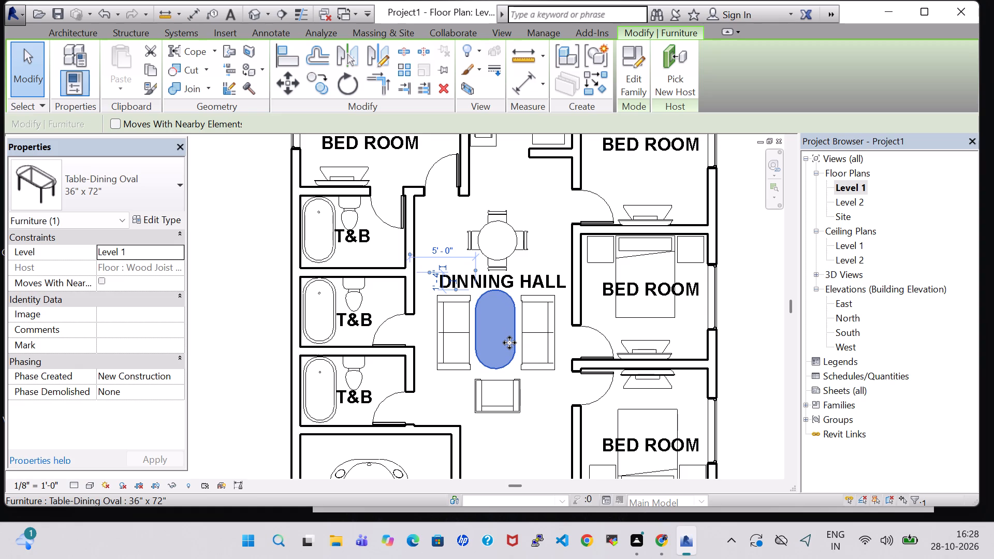
click(505, 437)
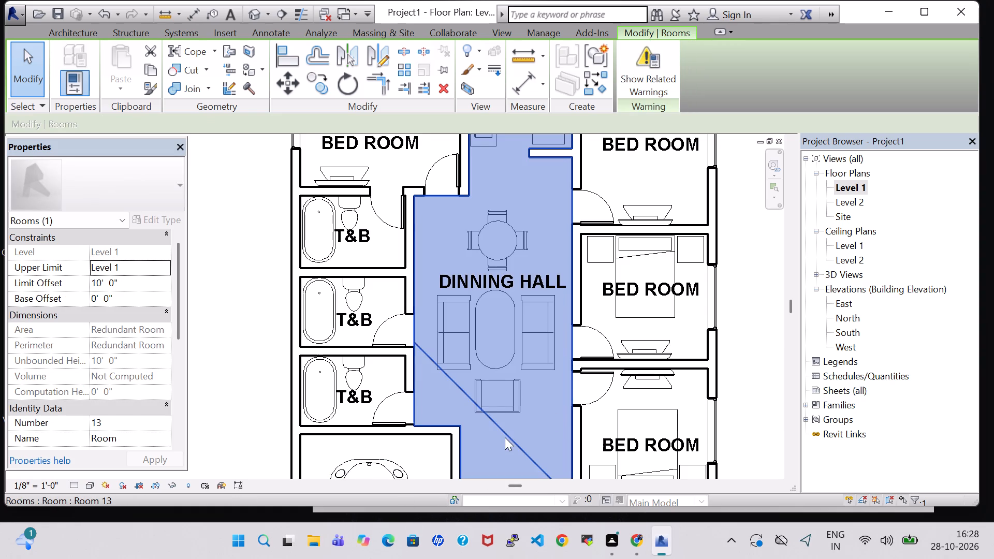
click(749, 358)
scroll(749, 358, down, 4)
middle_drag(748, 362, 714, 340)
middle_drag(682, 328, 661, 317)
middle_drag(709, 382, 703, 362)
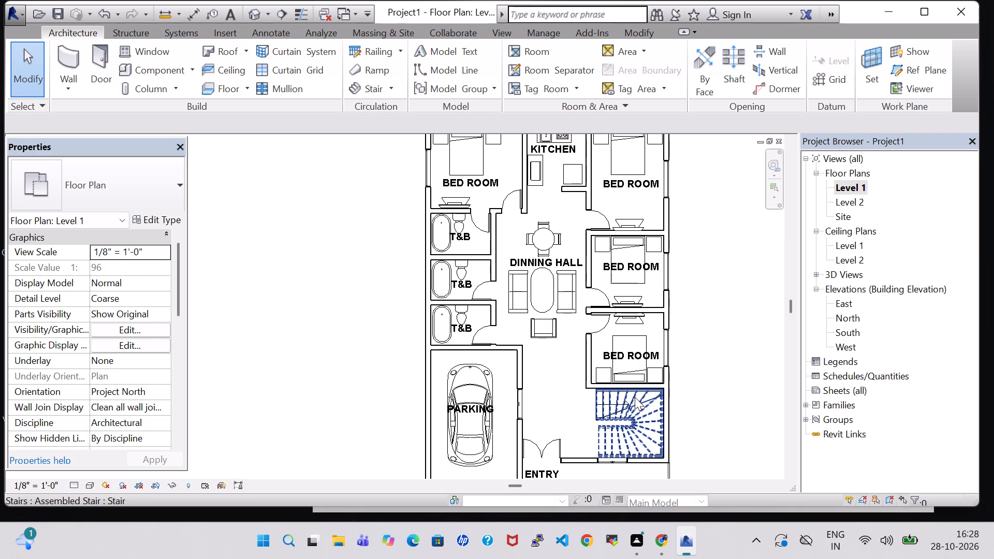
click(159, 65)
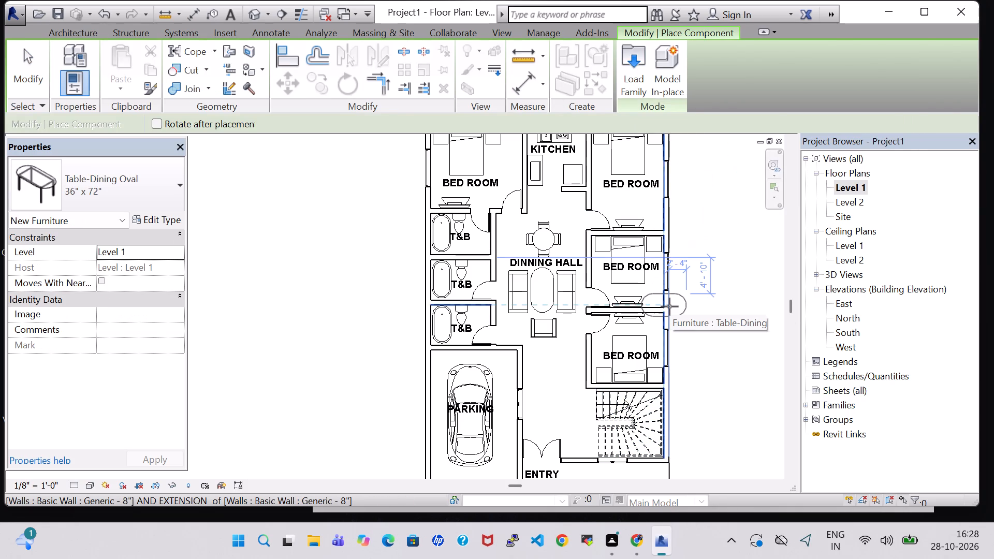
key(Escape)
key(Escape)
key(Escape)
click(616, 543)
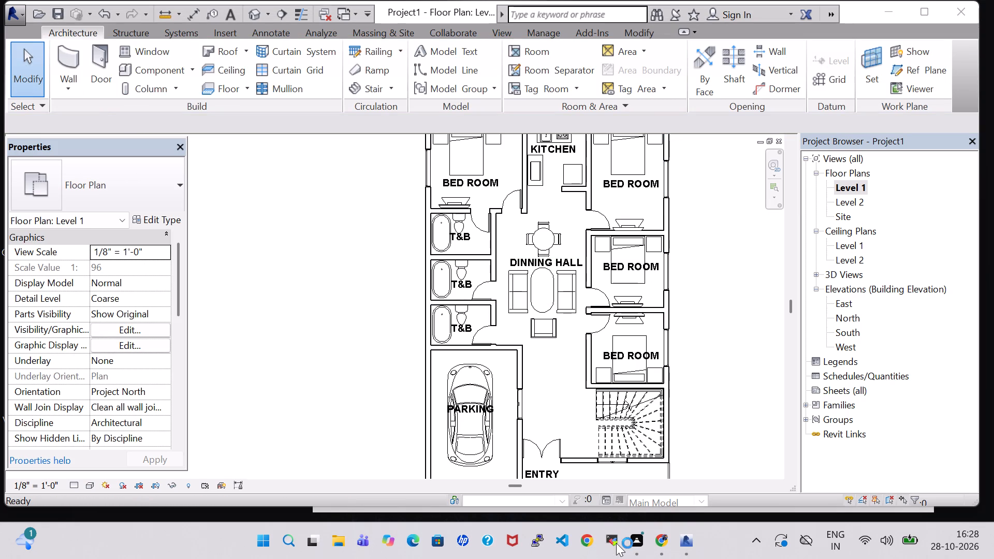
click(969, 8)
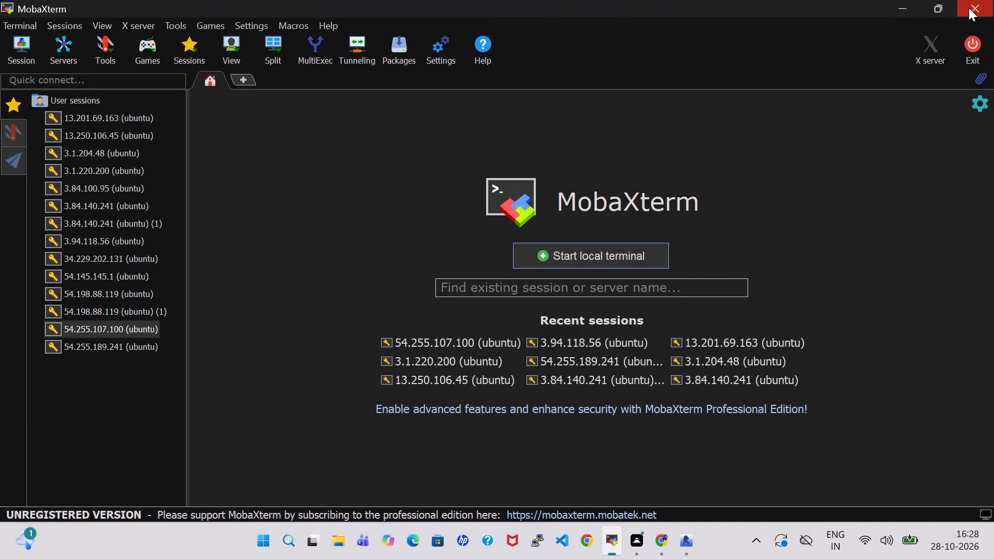
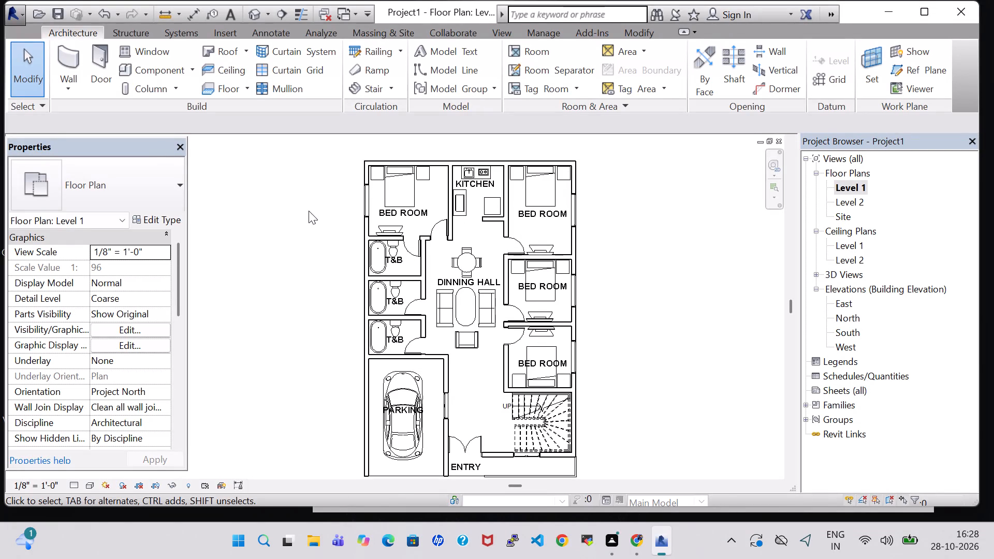
Open the default 3D view and examine the furnished rooms from above, orbiting round to the front facade.
click(254, 14)
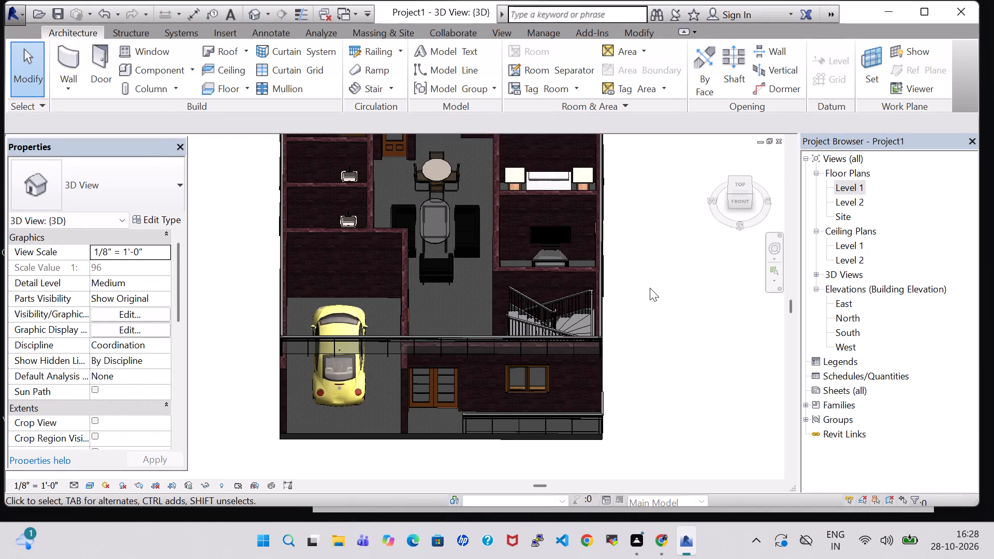
shift+middle_drag(650, 288, 625, 322)
shift+middle_drag(636, 355, 659, 264)
middle_drag(655, 243, 652, 296)
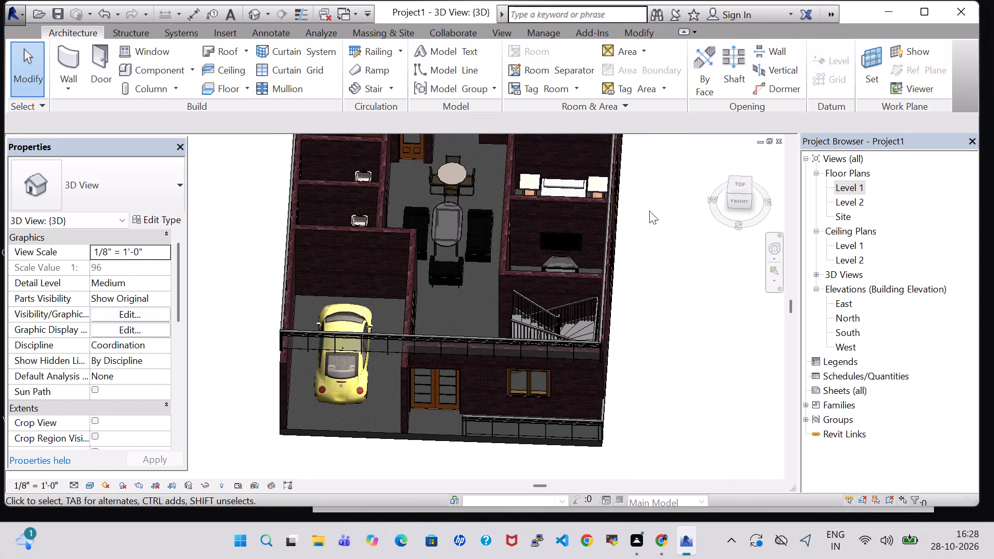
shift+middle_drag(649, 204, 649, 371)
middle_drag(638, 195, 637, 263)
middle_drag(640, 187, 634, 379)
middle_drag(636, 205, 639, 214)
middle_drag(639, 214, 652, 249)
shift+middle_drag(671, 336, 674, 258)
middle_drag(686, 420, 683, 325)
middle_drag(690, 414, 691, 218)
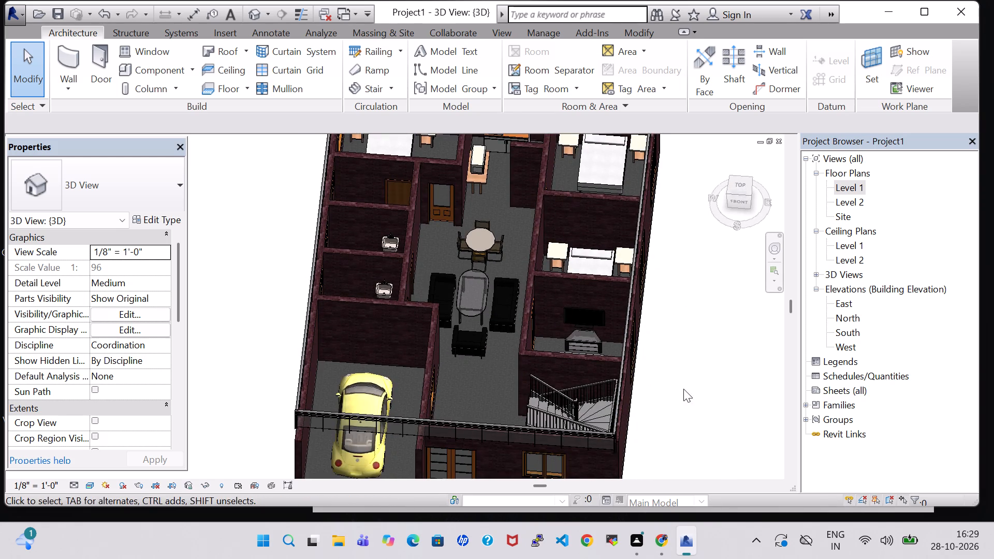
shift+middle_drag(683, 389, 693, 288)
middle_drag(681, 369, 677, 290)
shift+middle_drag(668, 368, 666, 302)
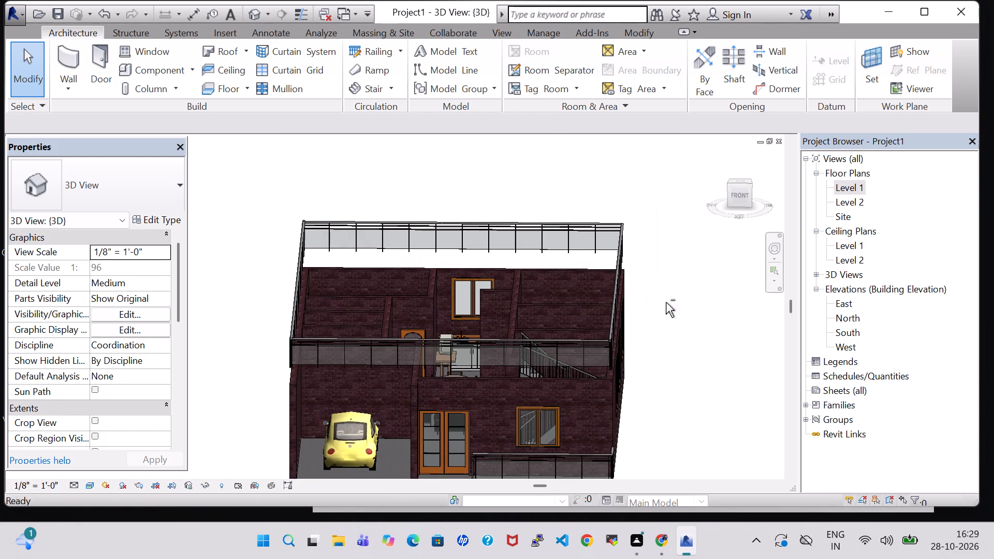
middle_drag(667, 361, 667, 333)
middle_drag(668, 357, 680, 295)
middle_drag(676, 356, 677, 348)
Turn on the Roofs category in the 3D view's Visibility/Graphic Overrides.
text(VV)
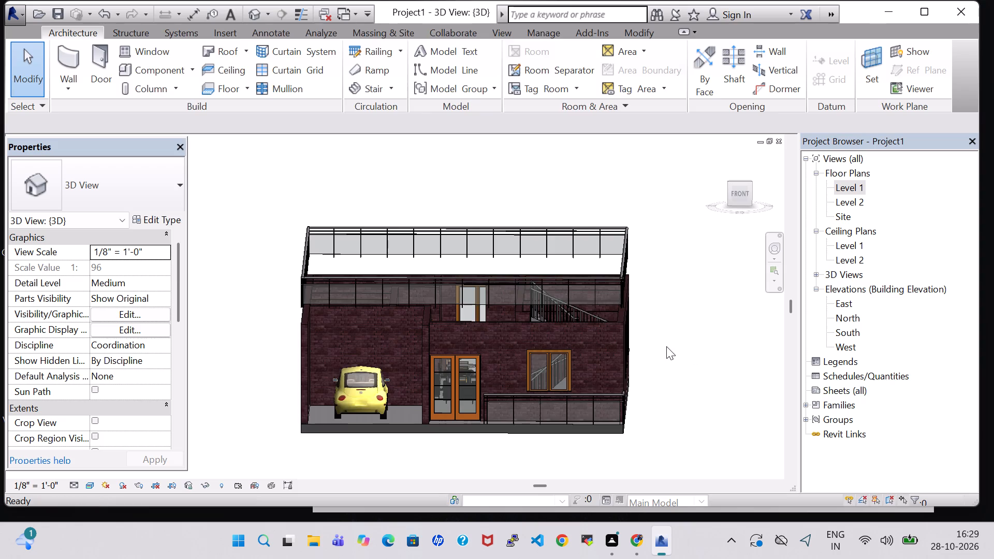
click(189, 239)
key(r)
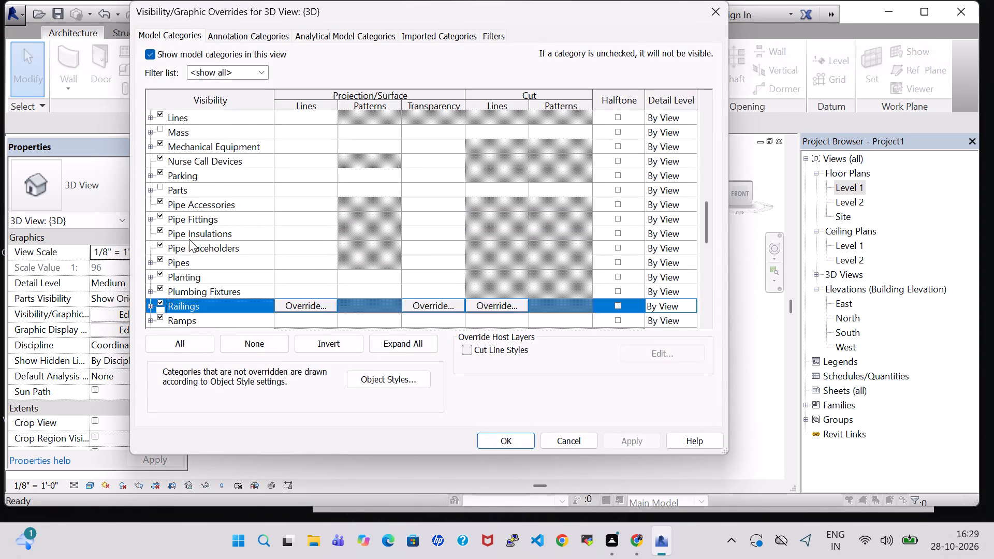
scroll(189, 242, down, 7)
click(159, 257)
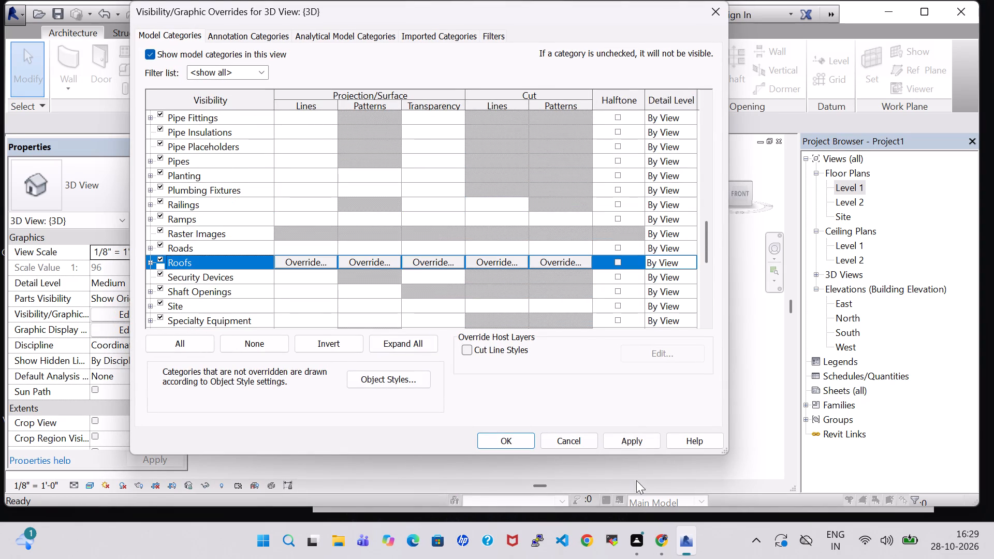
click(625, 440)
click(490, 440)
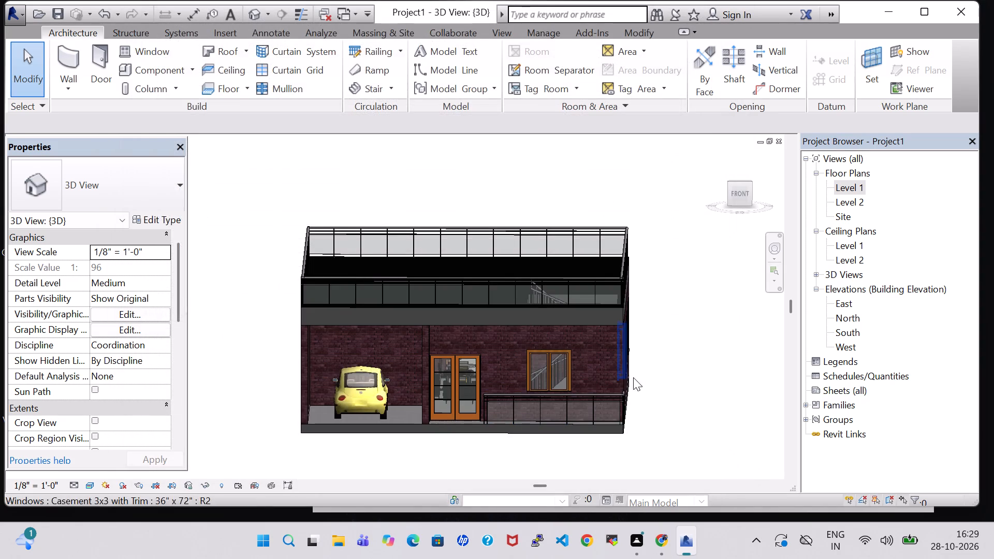
click(670, 355)
Save the project as Project107 in the work folder on the Desktop.
click(21, 14)
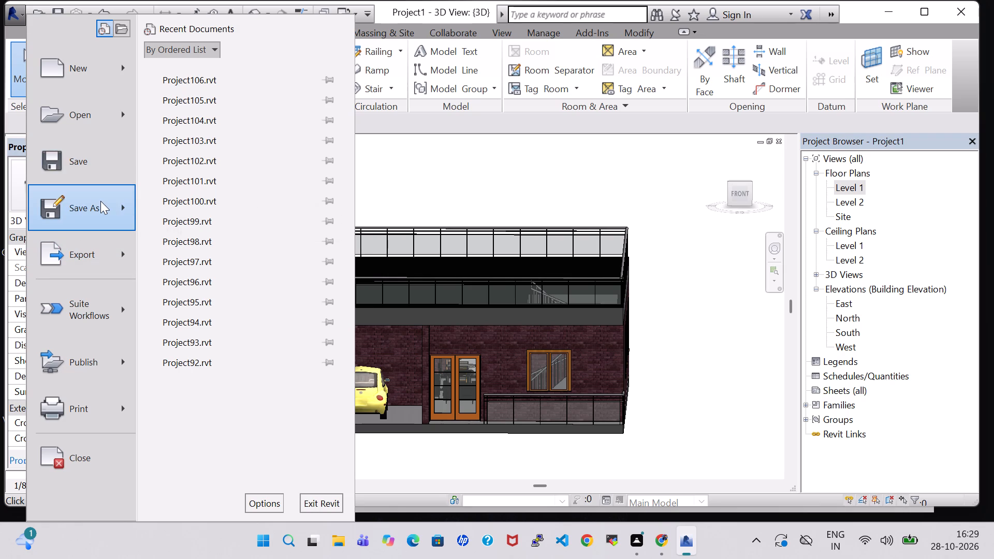
click(256, 92)
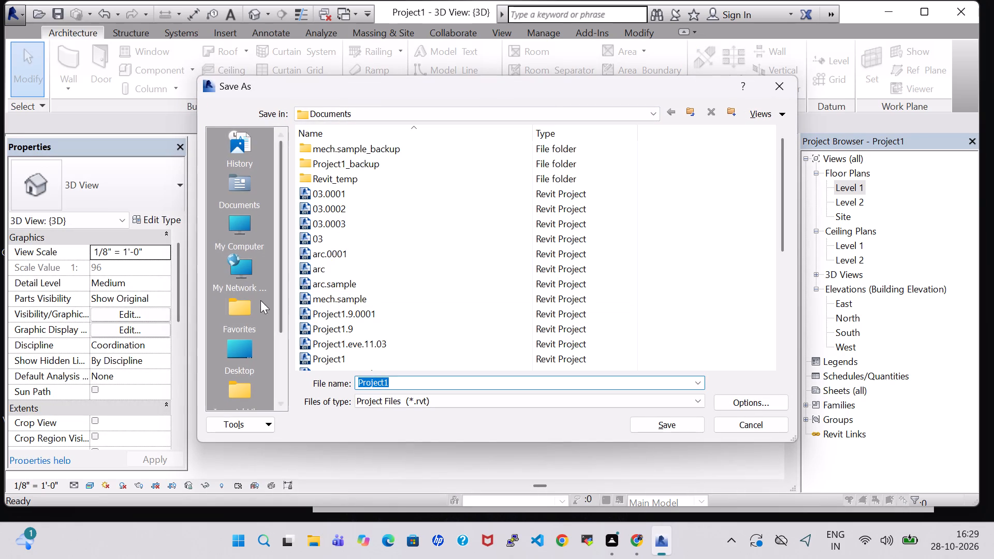
double_click(245, 352)
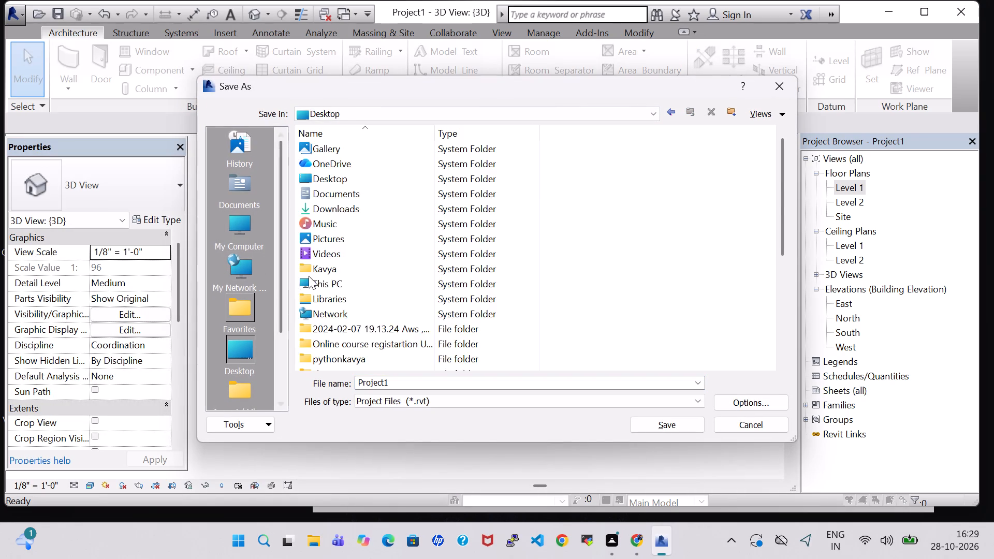
scroll(309, 276, down, 3)
double_click(323, 299)
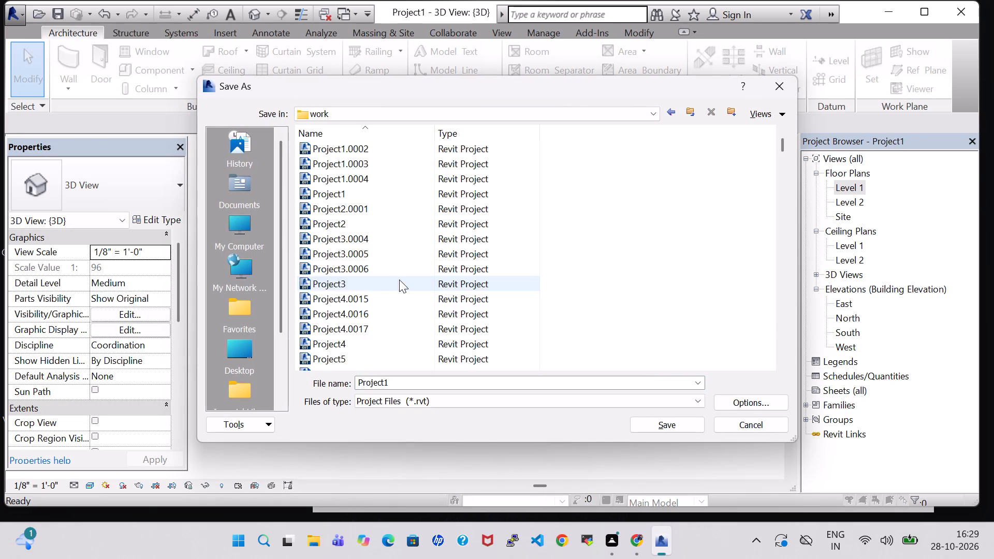
scroll(399, 279, down, 9)
drag(783, 163, 791, 268)
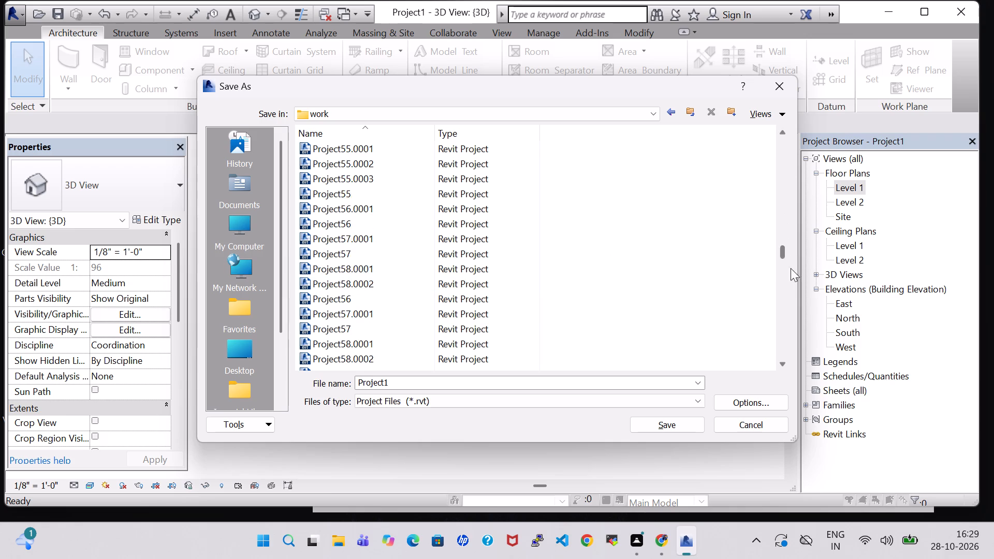
drag(791, 268, 801, 362)
double_click(399, 387)
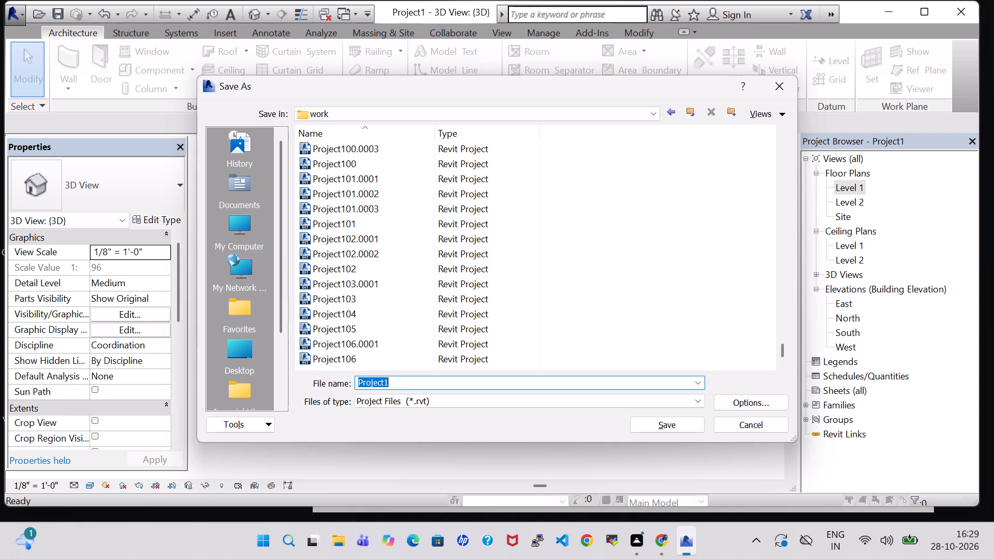
click(399, 387)
text(07)
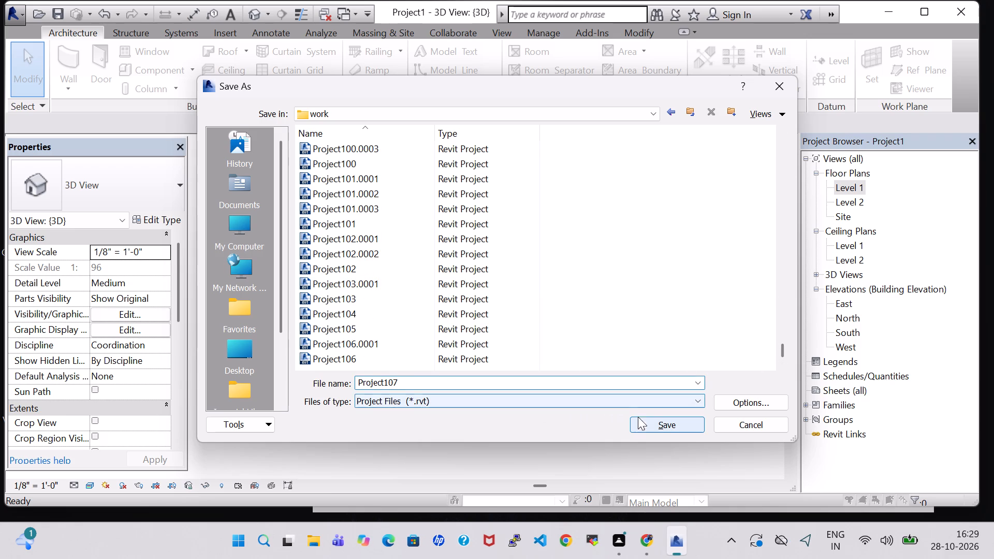
click(655, 424)
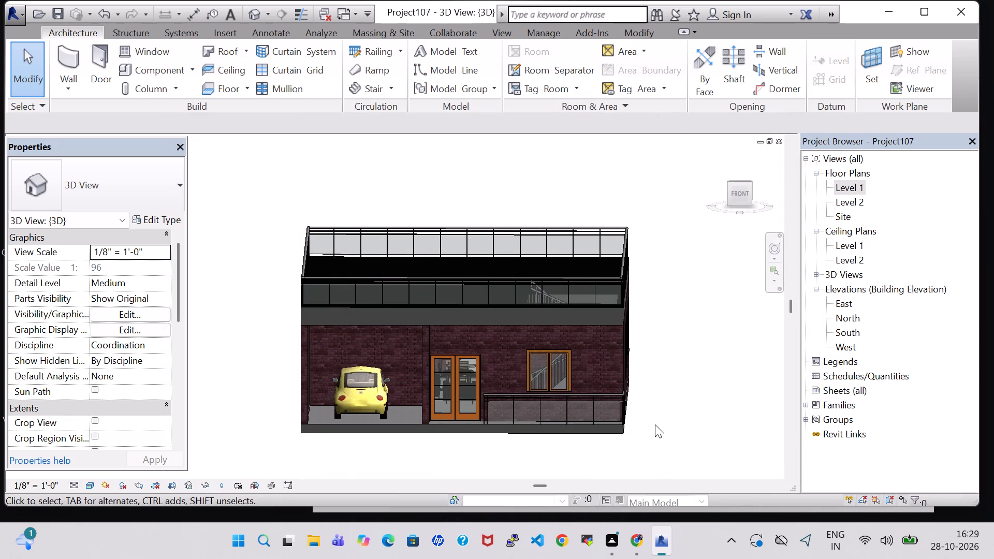
Export the model as an IFC 2x3 file named Project107 in the work folder.
click(22, 12)
click(87, 248)
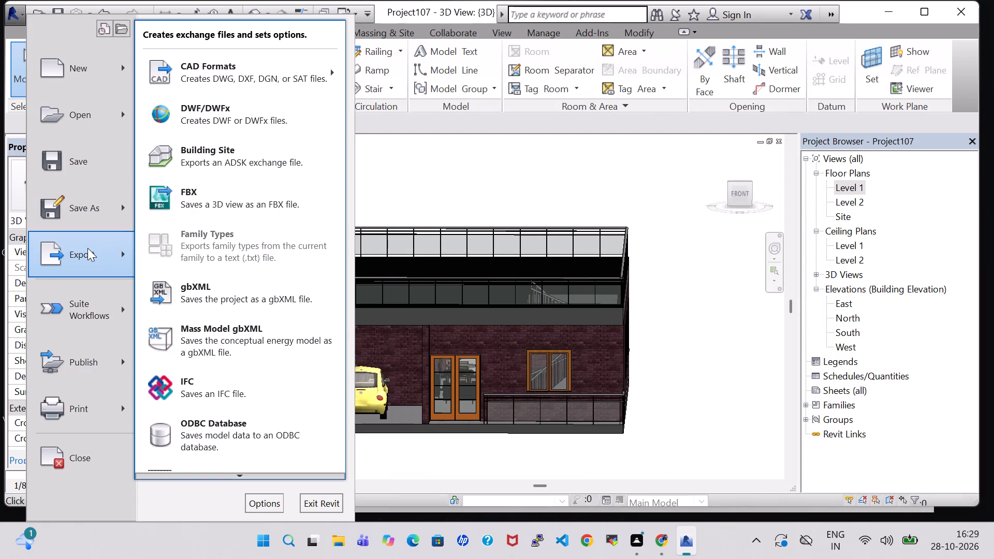
click(201, 378)
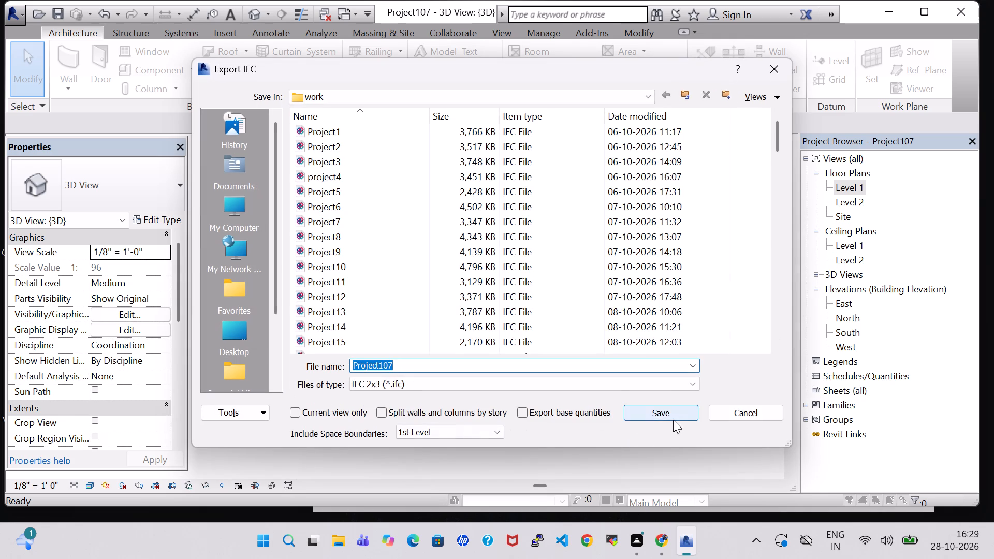
click(673, 416)
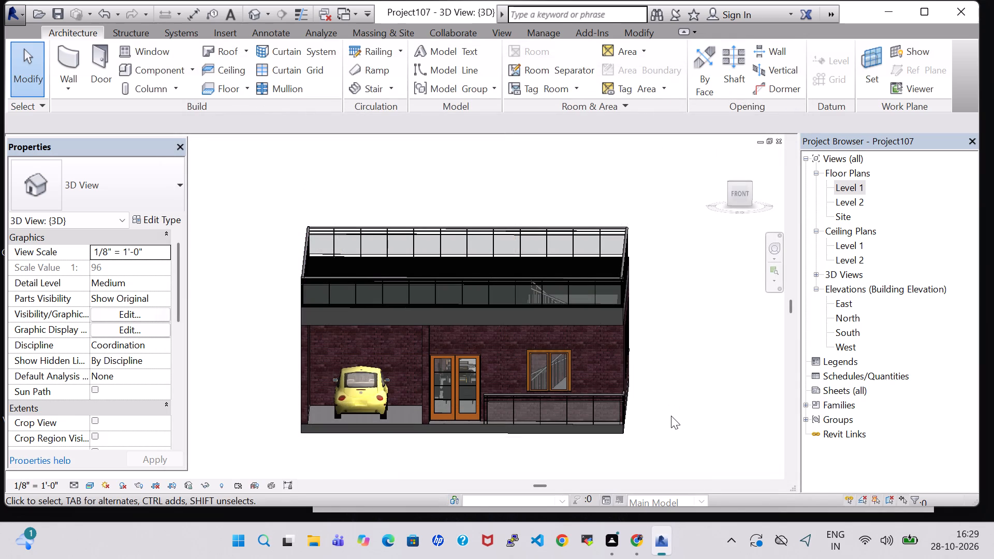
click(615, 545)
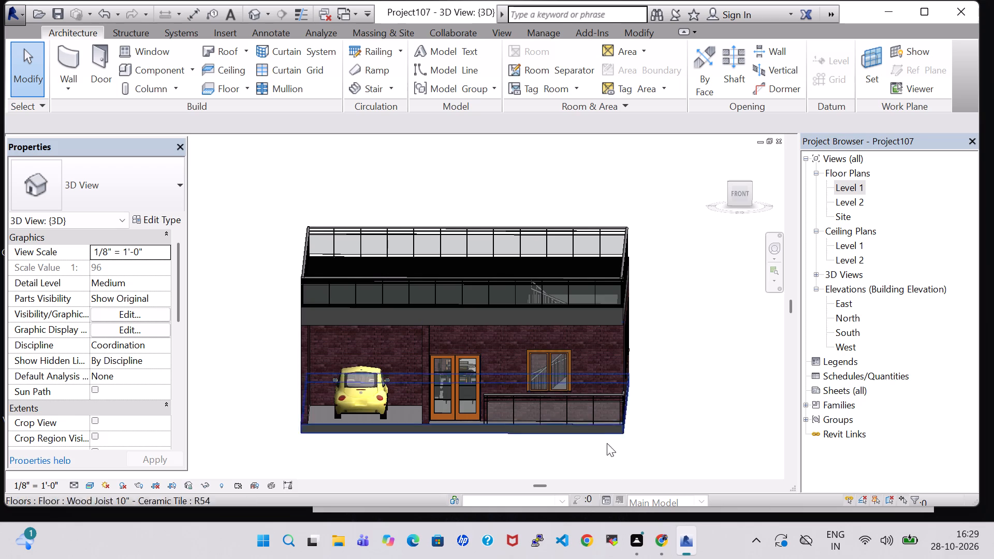